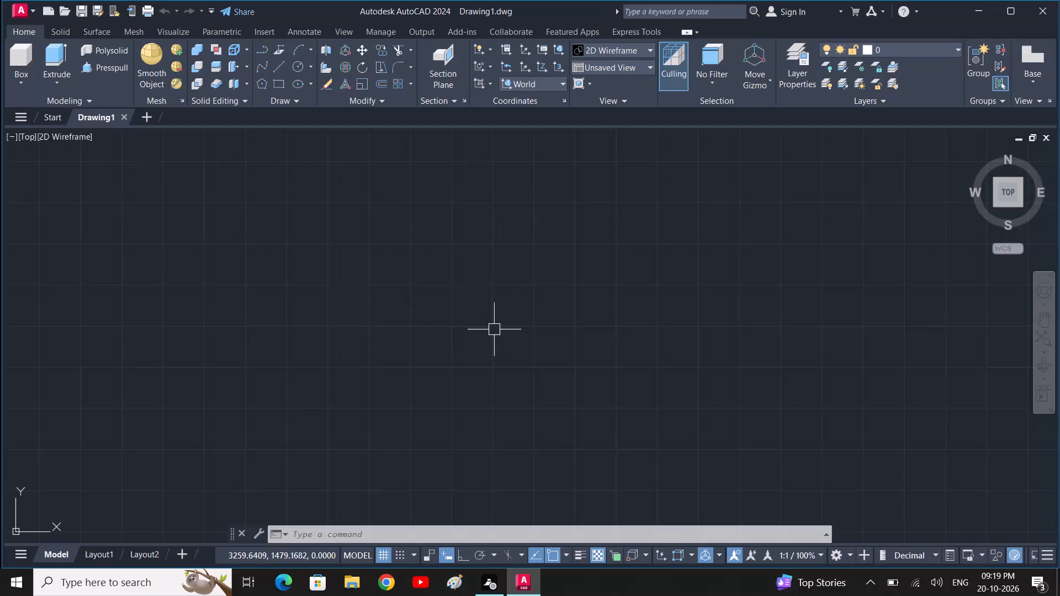
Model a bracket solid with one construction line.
Attach an image reference to the drawing, choosing the first WhatsApp image from the file history.
text(AIT)
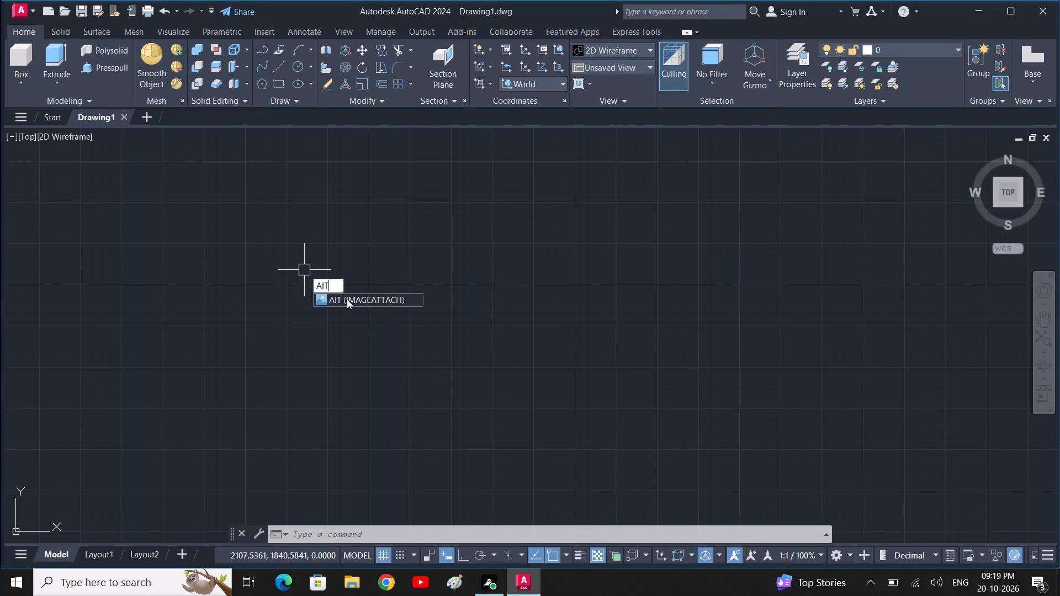
click(347, 299)
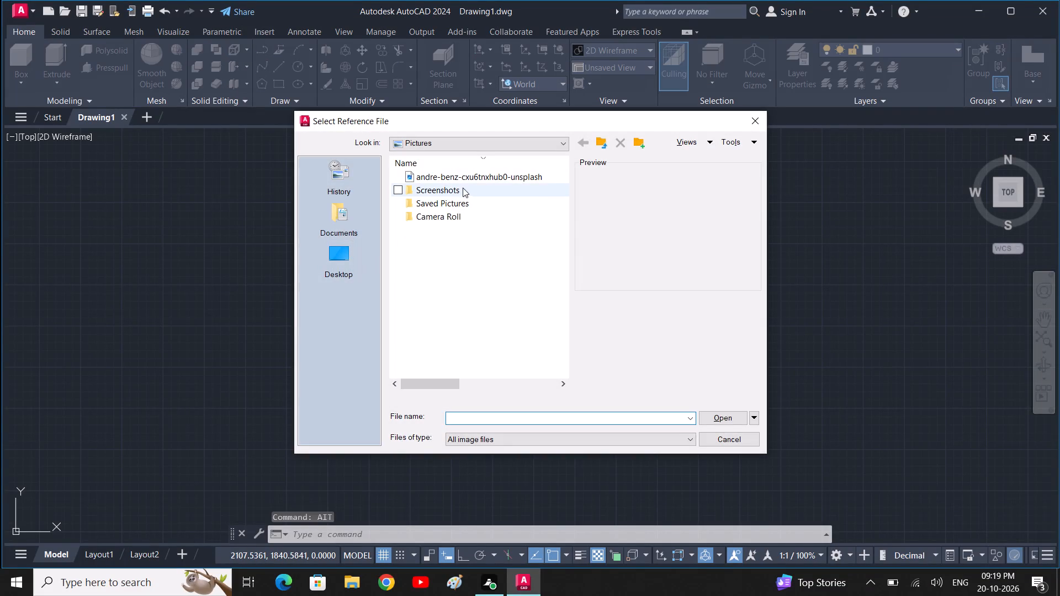
click(343, 180)
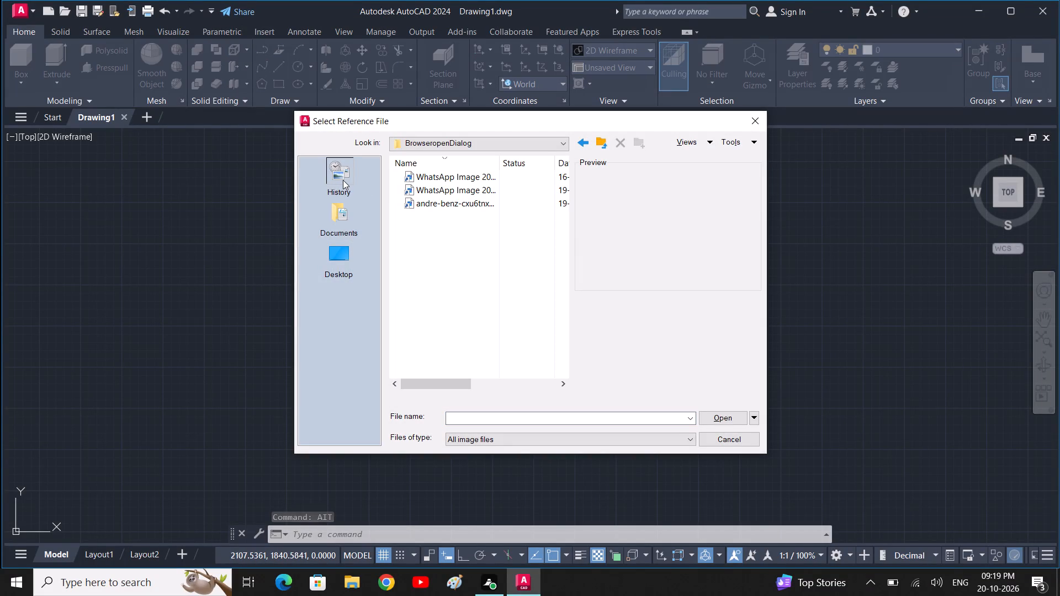
click(477, 175)
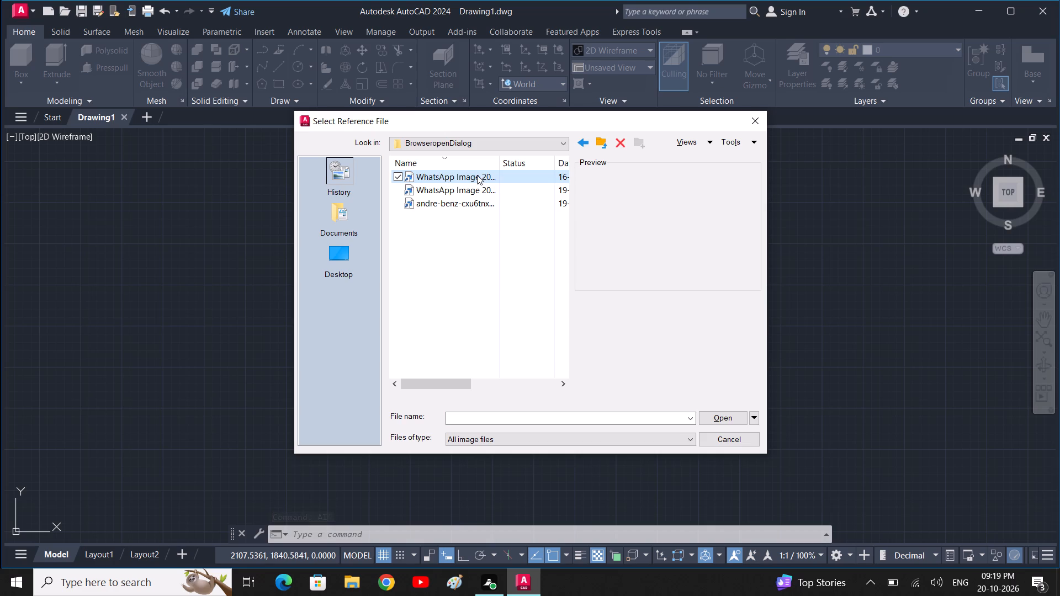
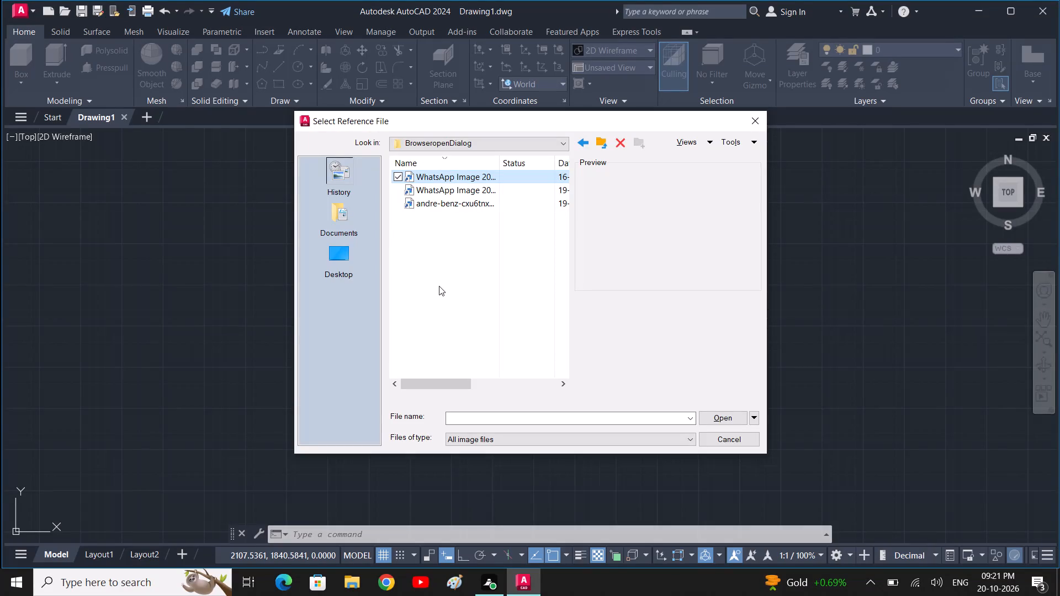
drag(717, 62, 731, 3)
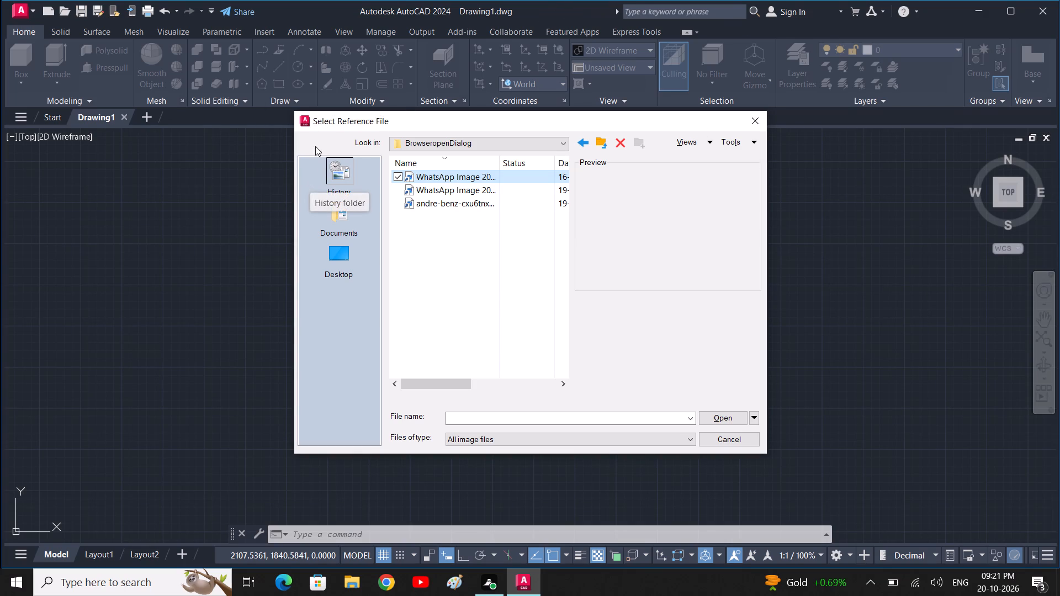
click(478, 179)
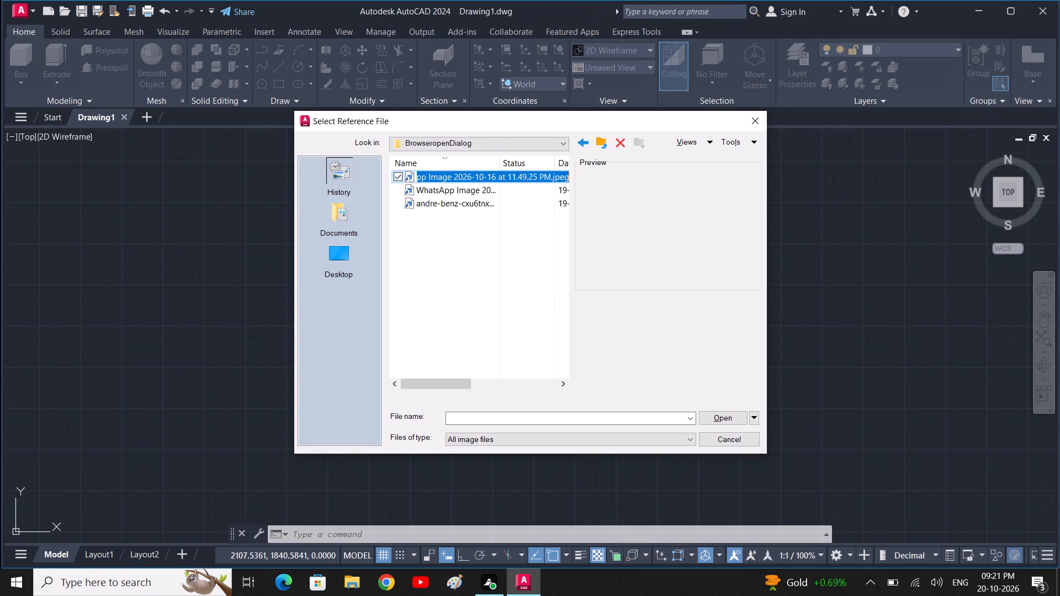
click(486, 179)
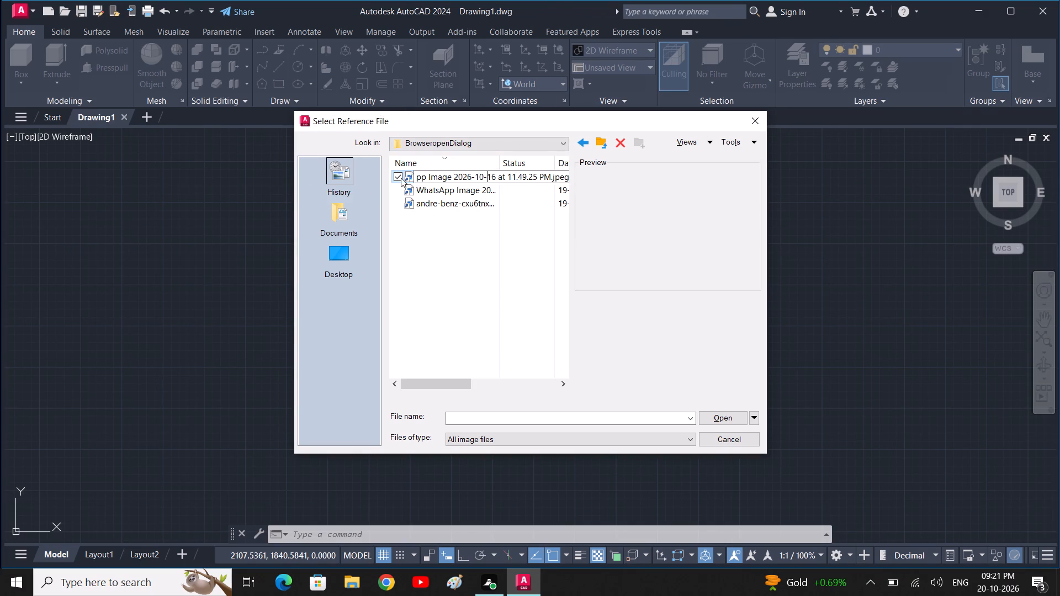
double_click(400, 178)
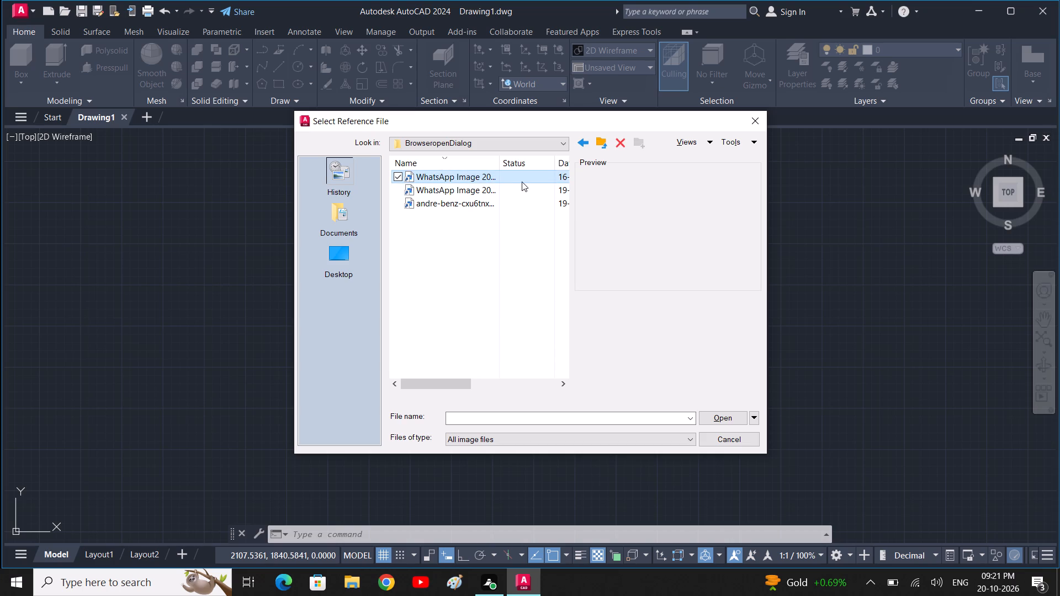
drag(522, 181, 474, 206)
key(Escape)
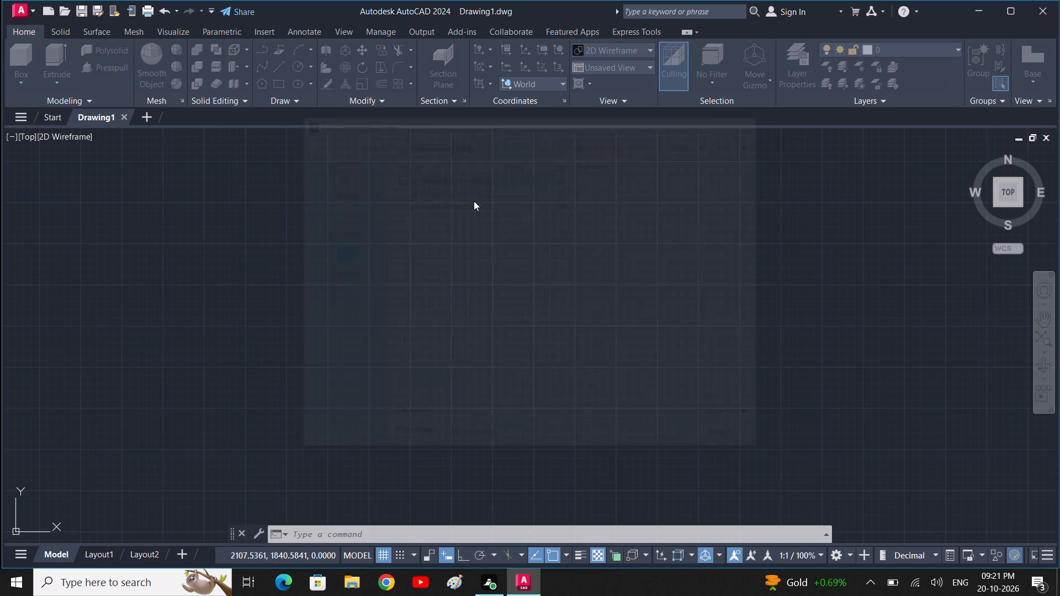
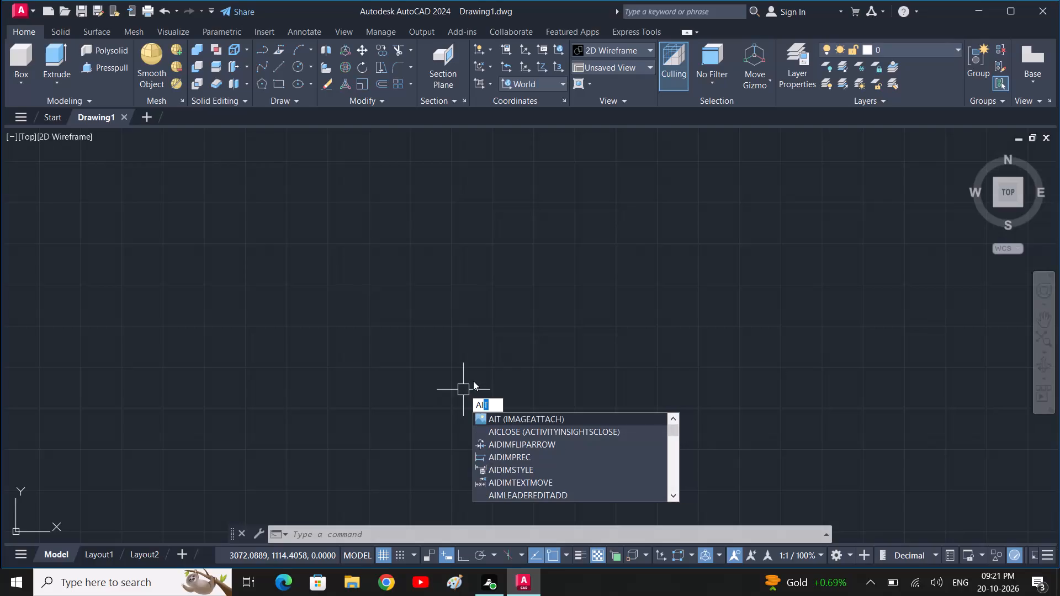
Start attaching an image and delete the broken shortcut to WhatsApp Image 2026-10-16 at 11.49.25 PM from the file history.
key(t)
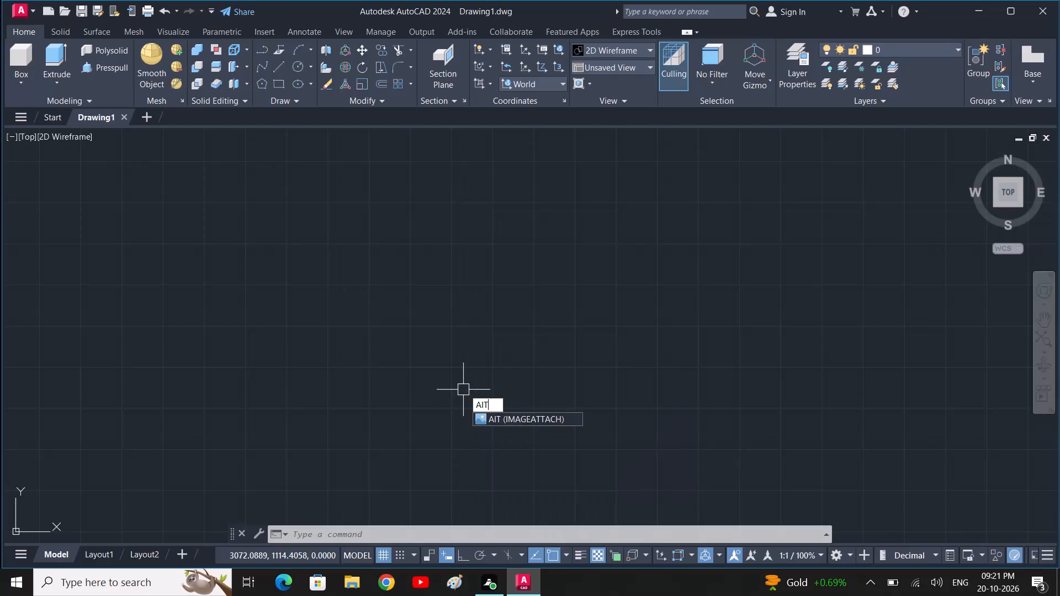
click(491, 418)
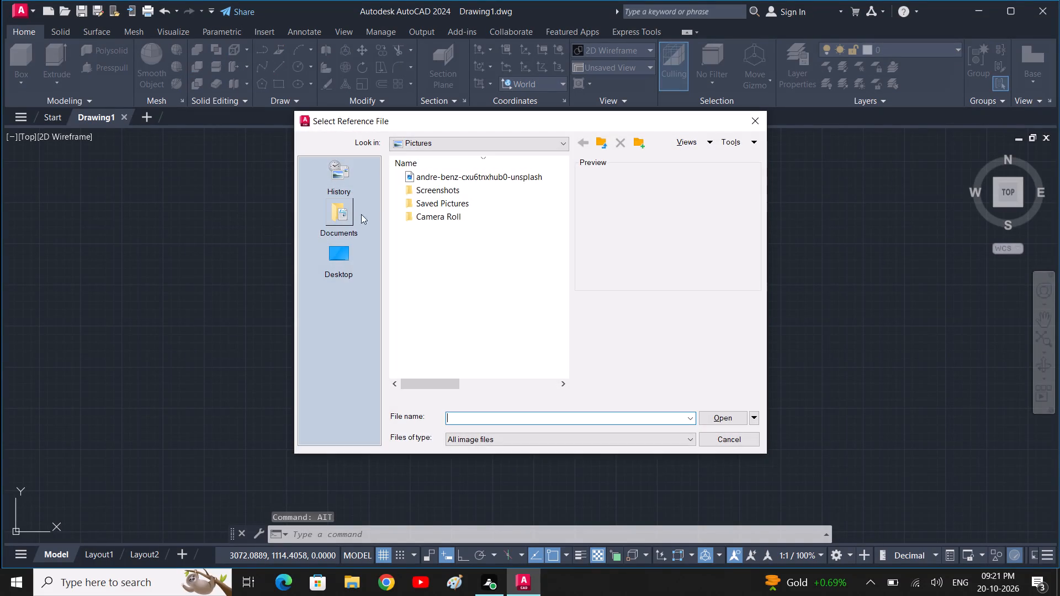
click(341, 174)
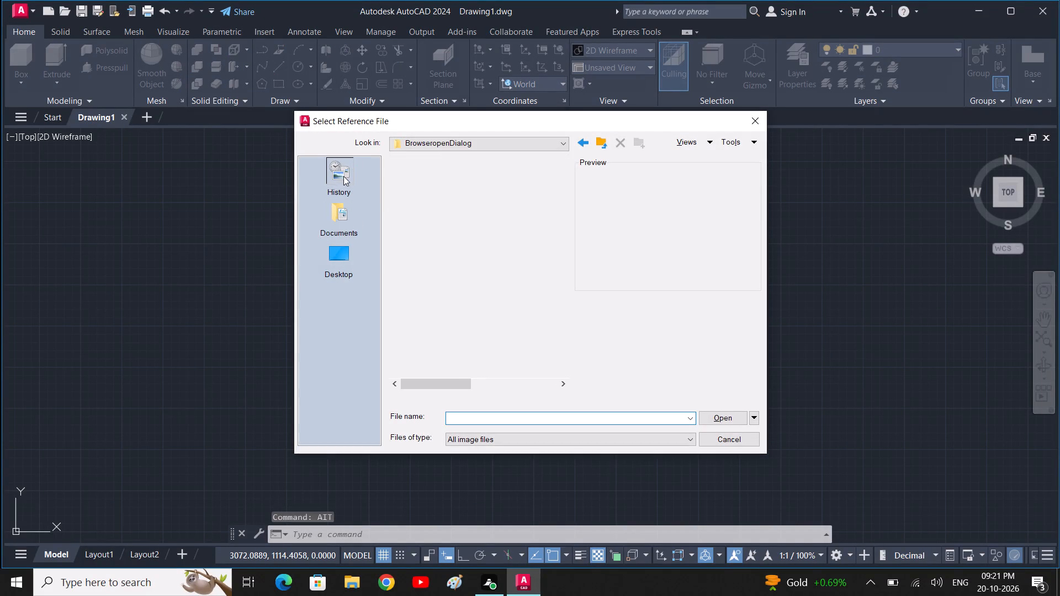
right_click(488, 172)
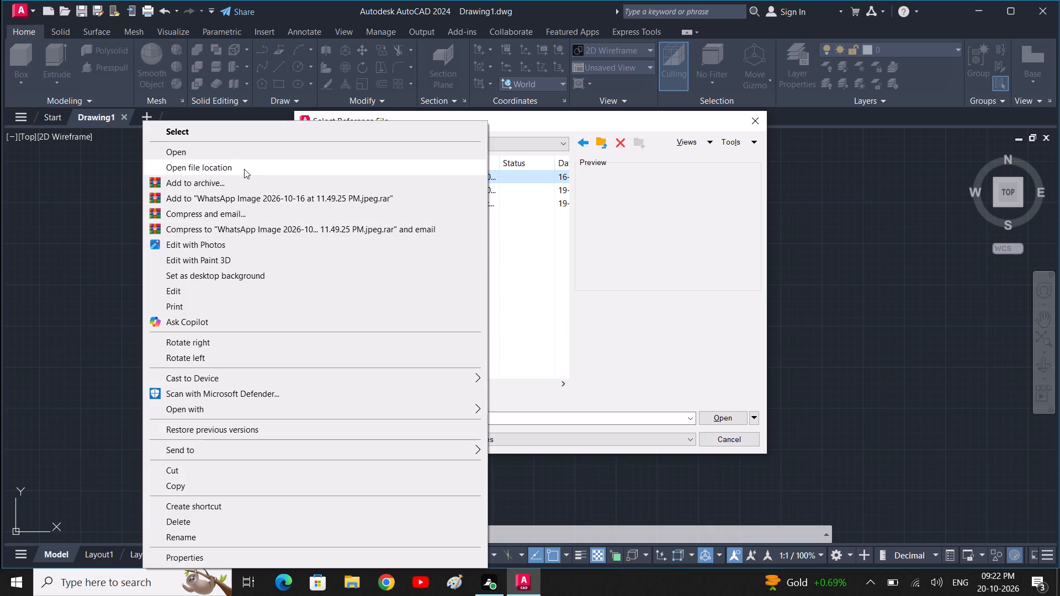
click(229, 244)
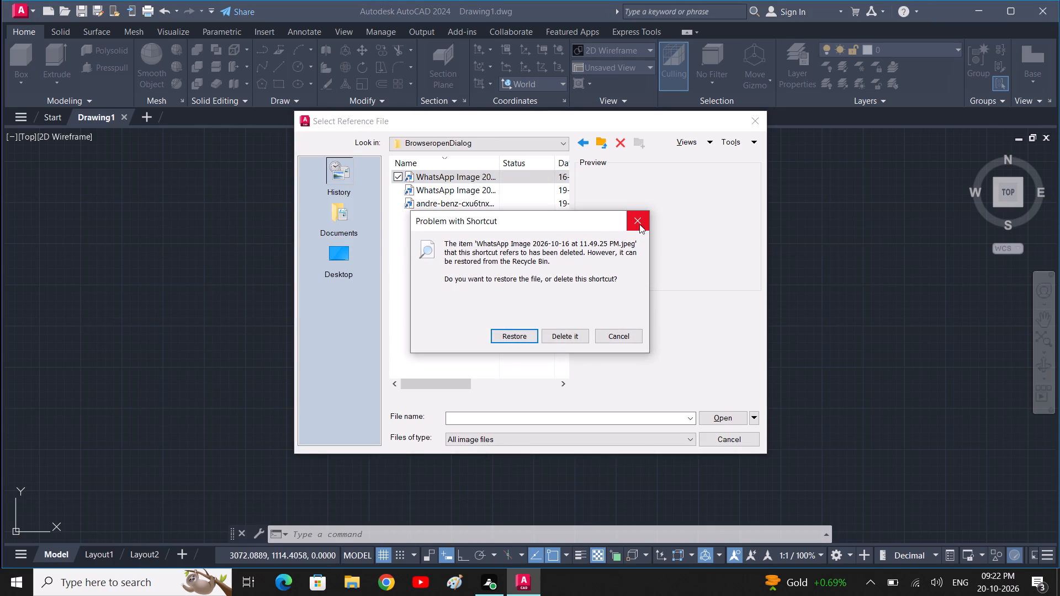
click(566, 337)
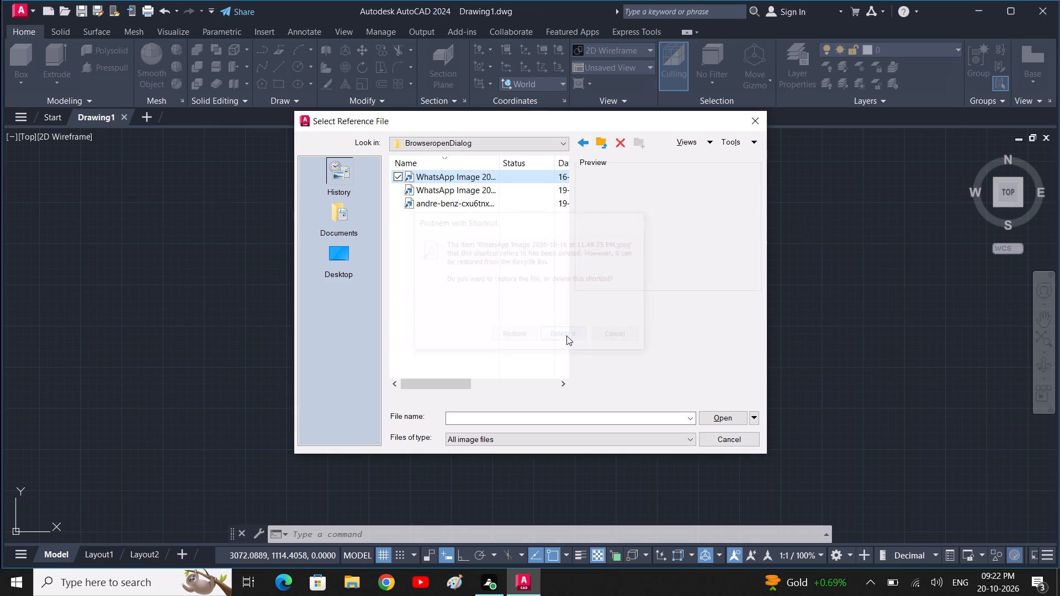
Examine the remaining history images and the Documents, Desktop, Network, Libraries and Pictures folders for an image to attach.
right_click(463, 174)
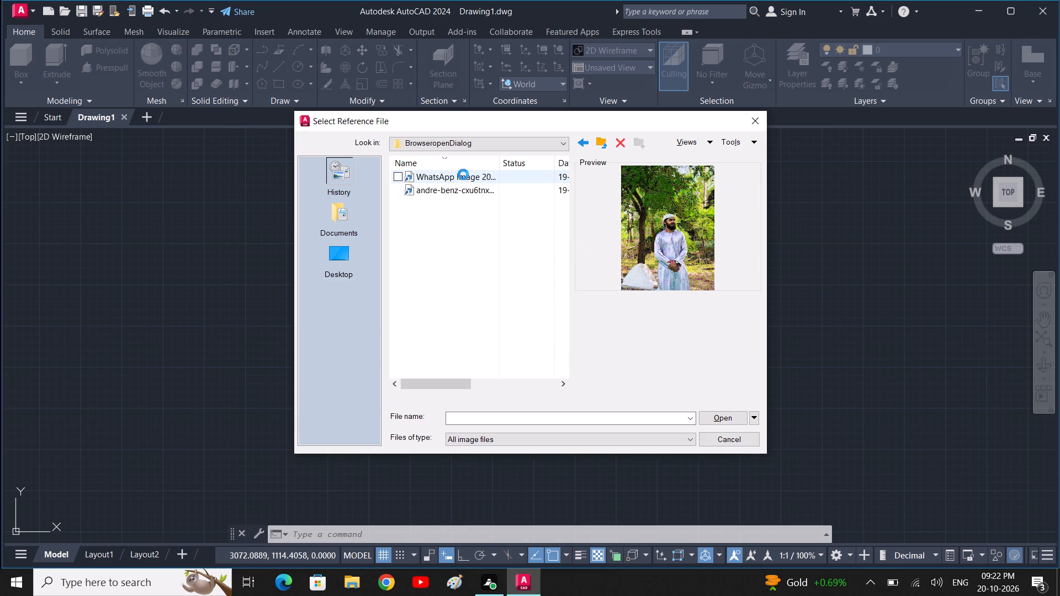
click(467, 188)
click(467, 189)
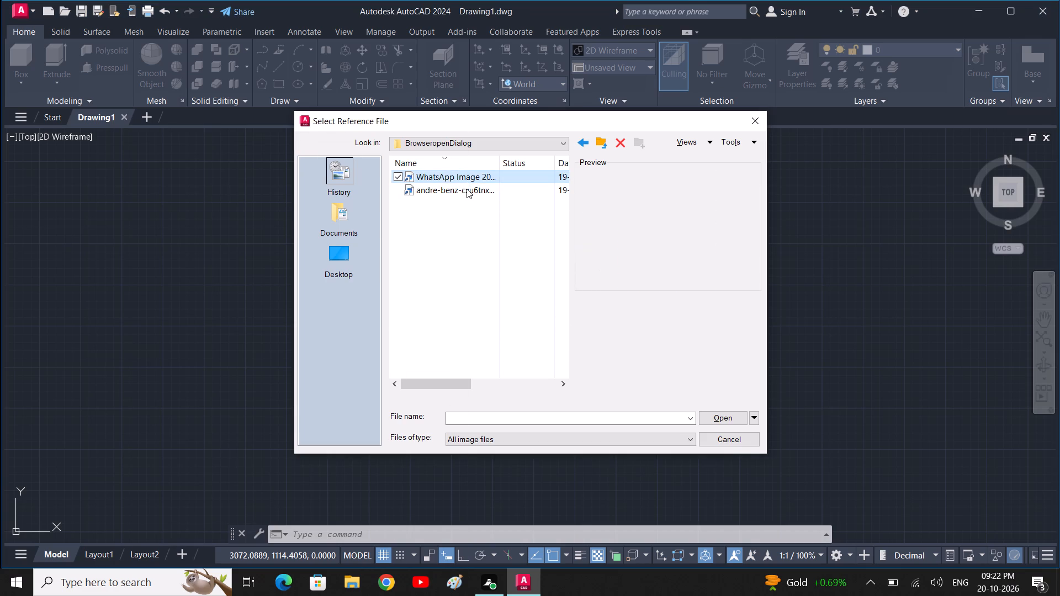
right_click(467, 189)
key(Escape)
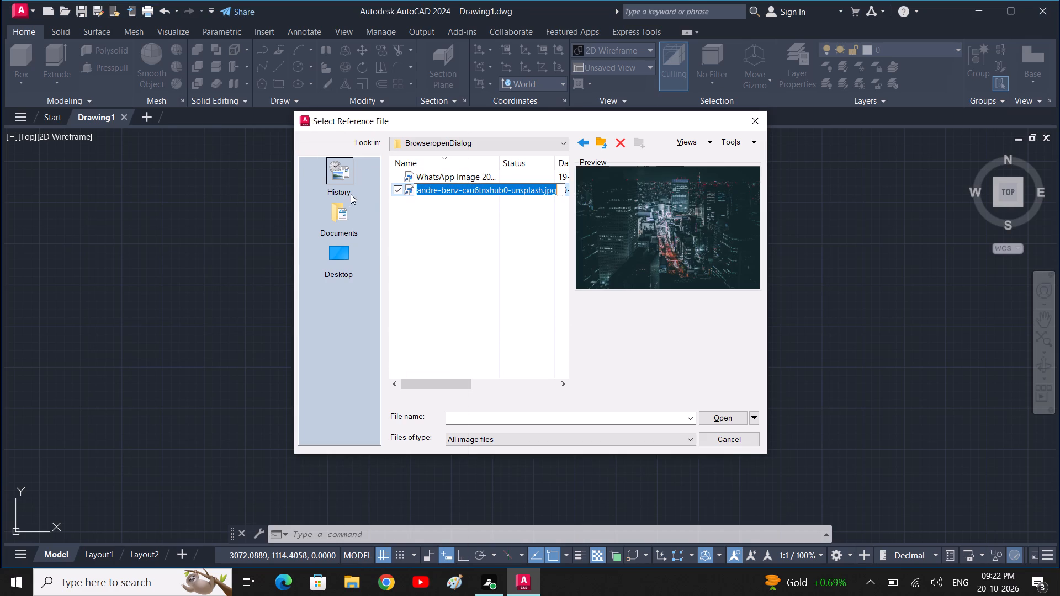
click(330, 226)
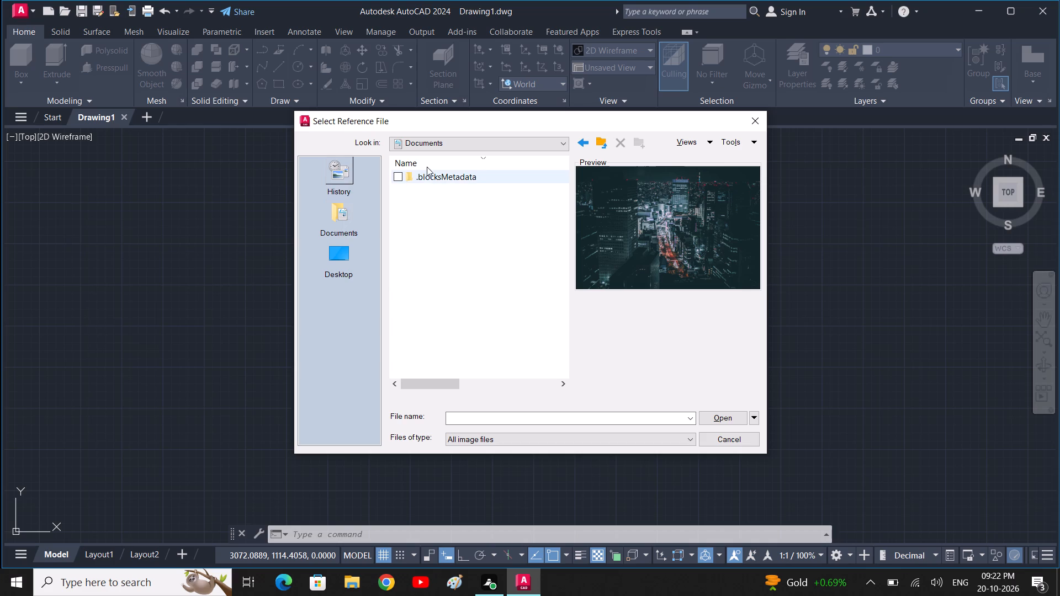
click(427, 178)
click(427, 178)
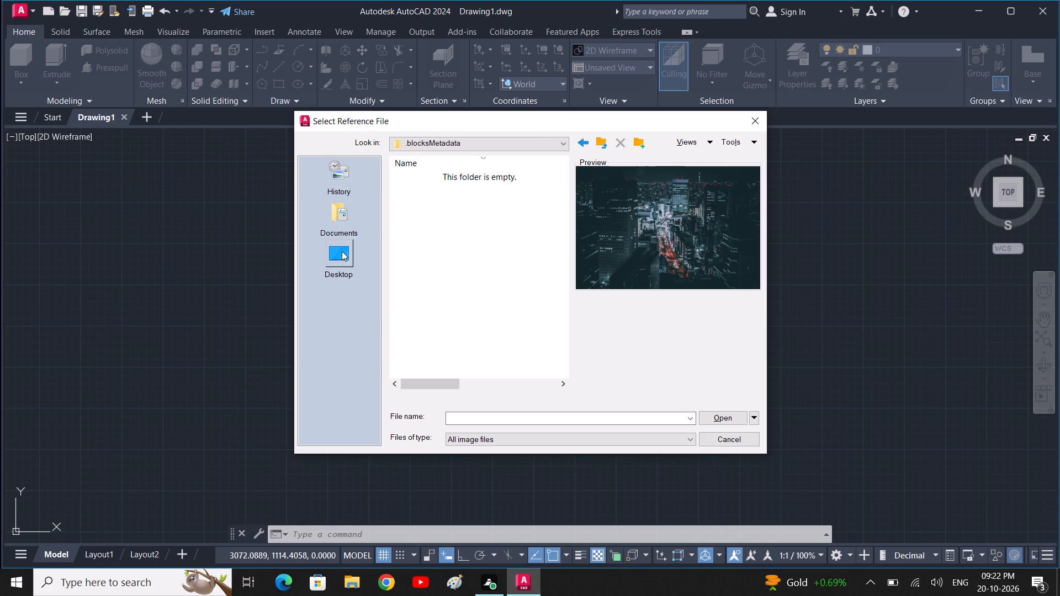
double_click(343, 253)
click(444, 173)
click(444, 173)
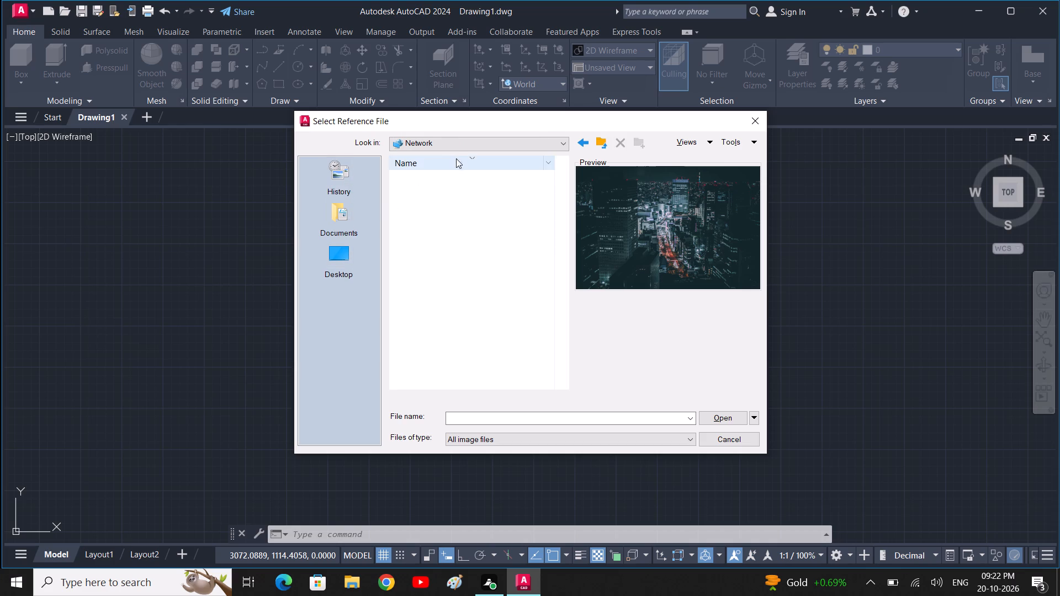
click(581, 139)
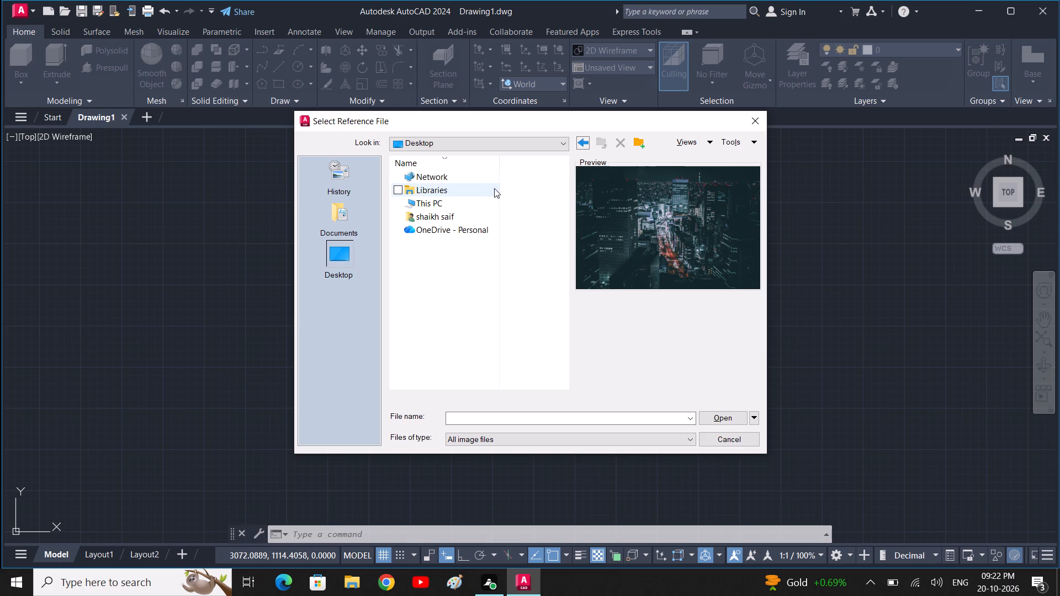
double_click(494, 188)
click(467, 185)
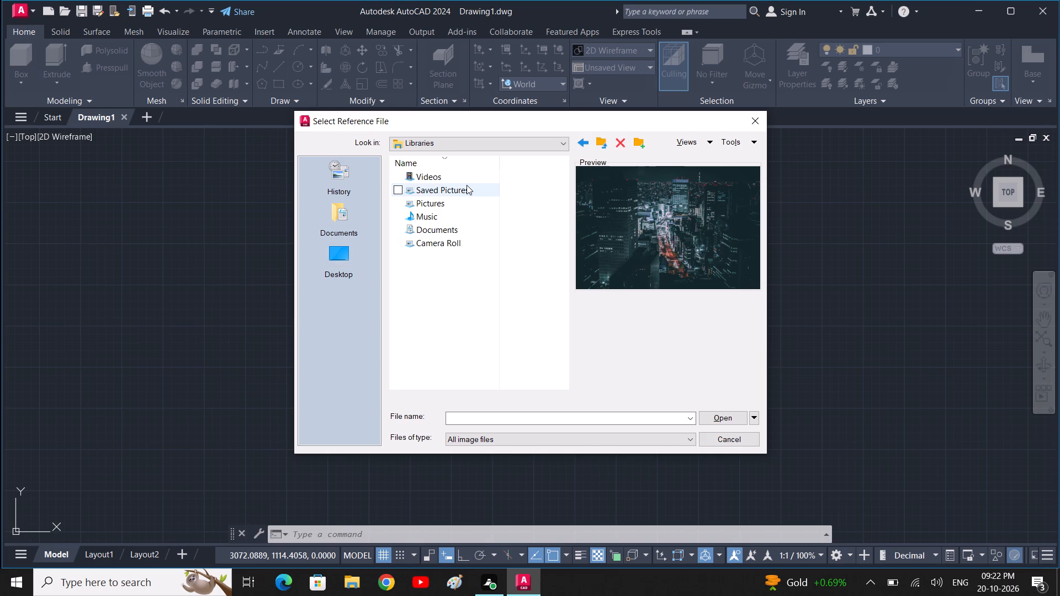
click(467, 185)
click(580, 141)
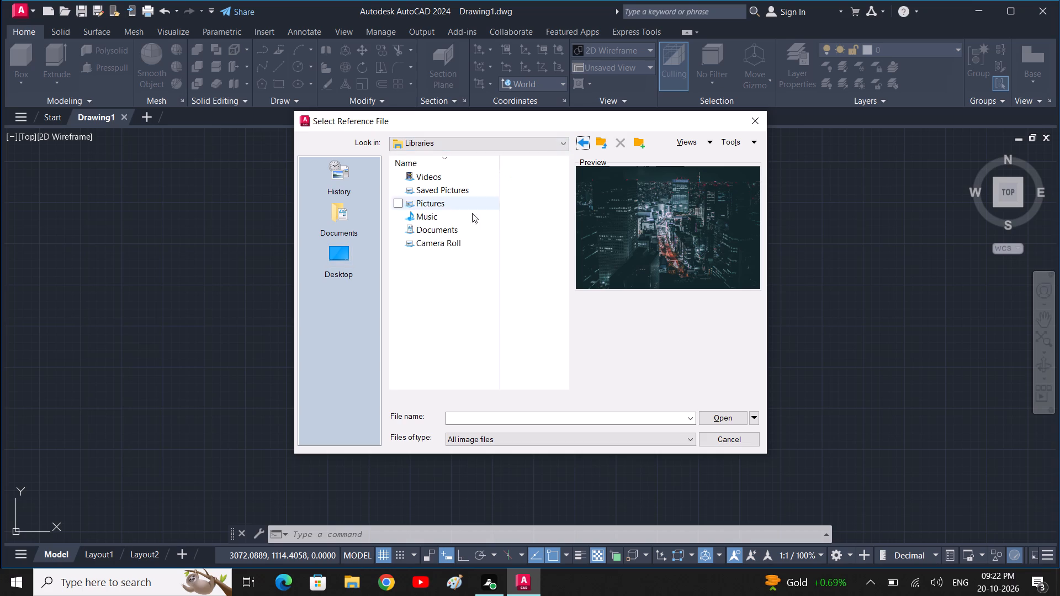
double_click(468, 207)
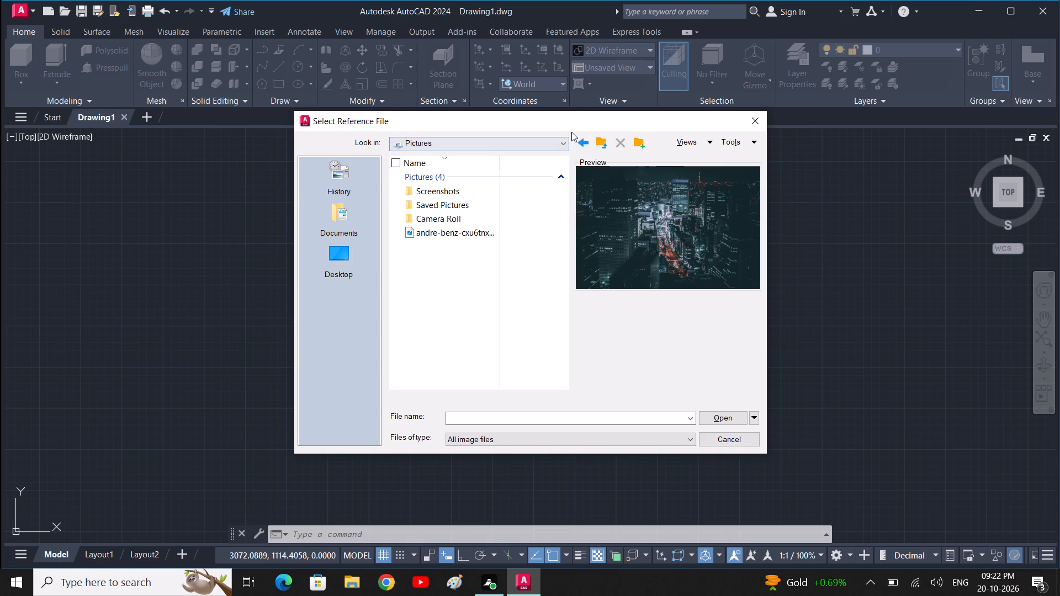
click(585, 146)
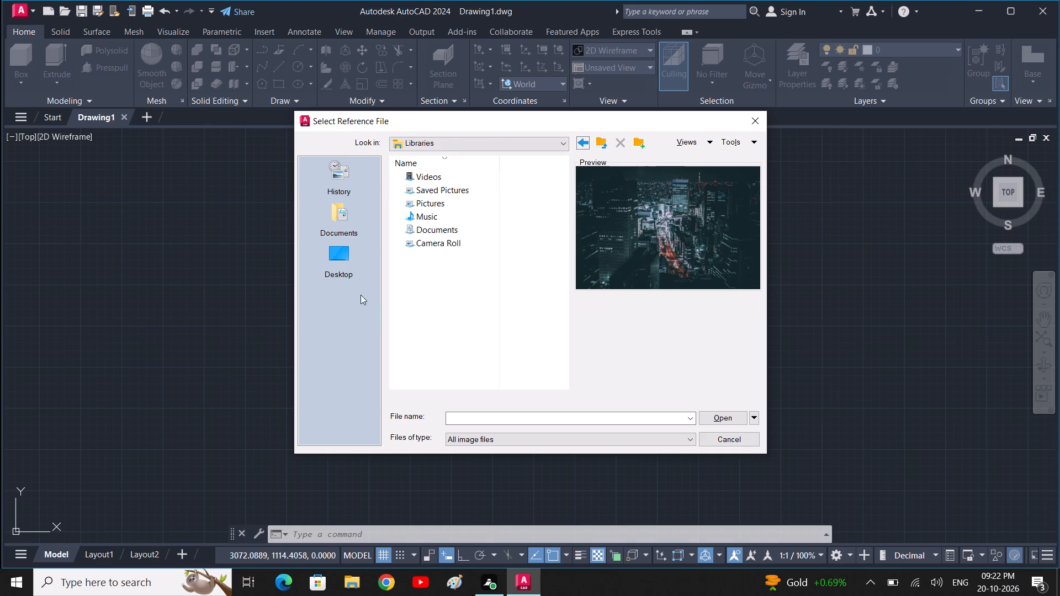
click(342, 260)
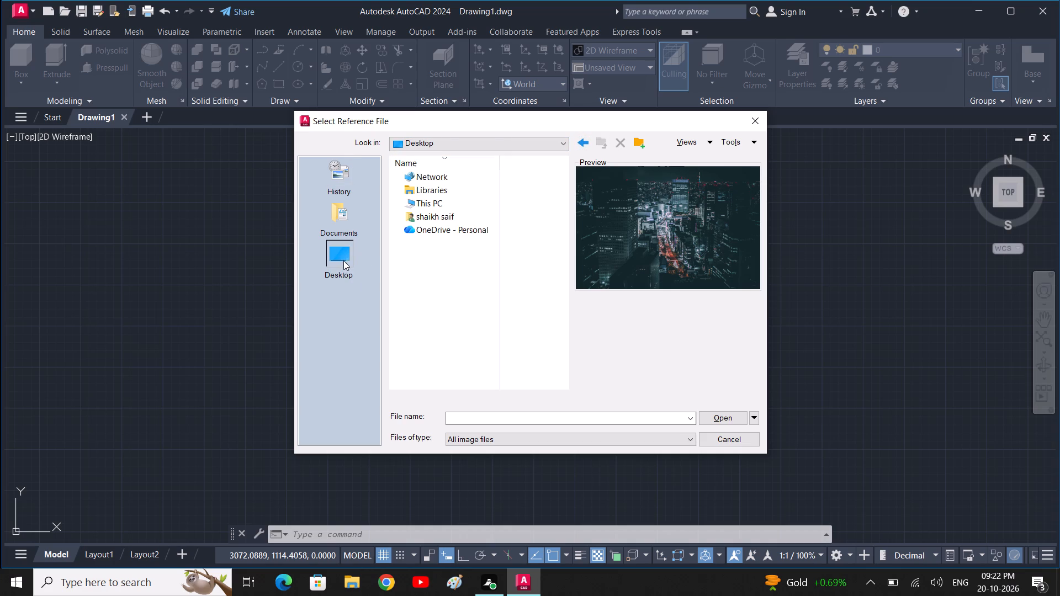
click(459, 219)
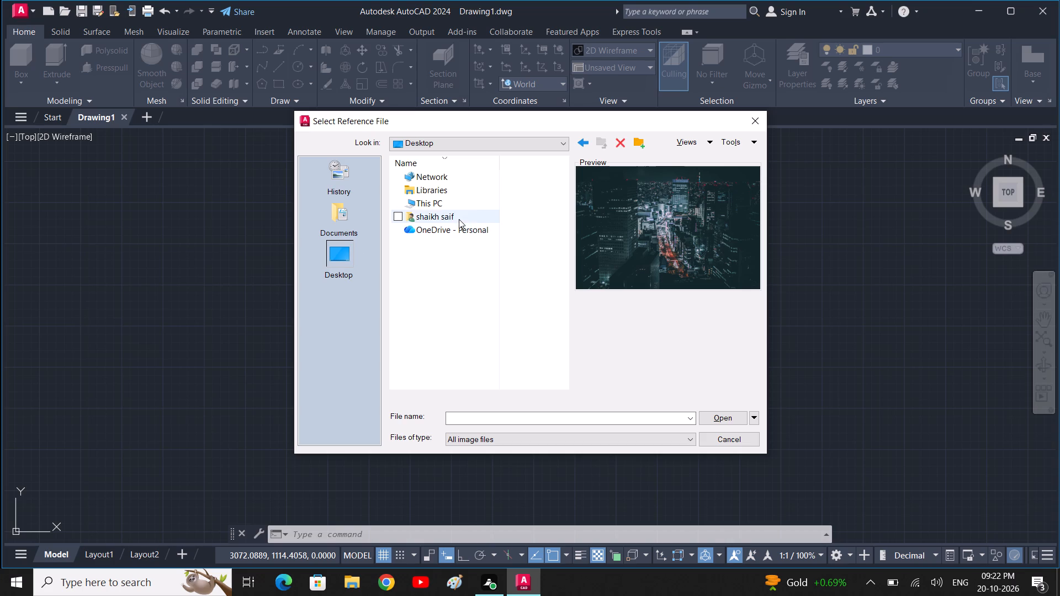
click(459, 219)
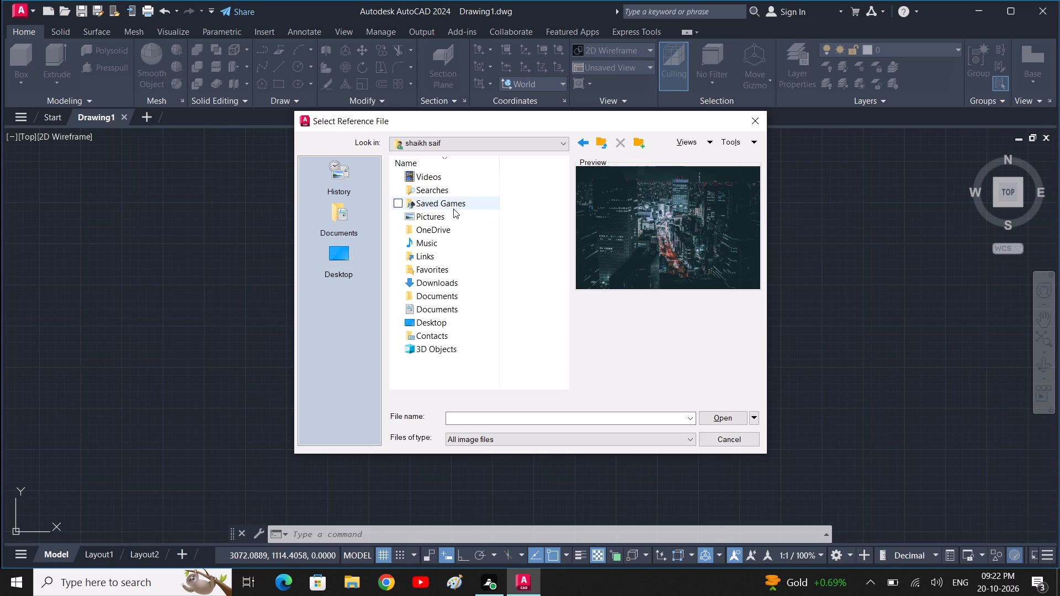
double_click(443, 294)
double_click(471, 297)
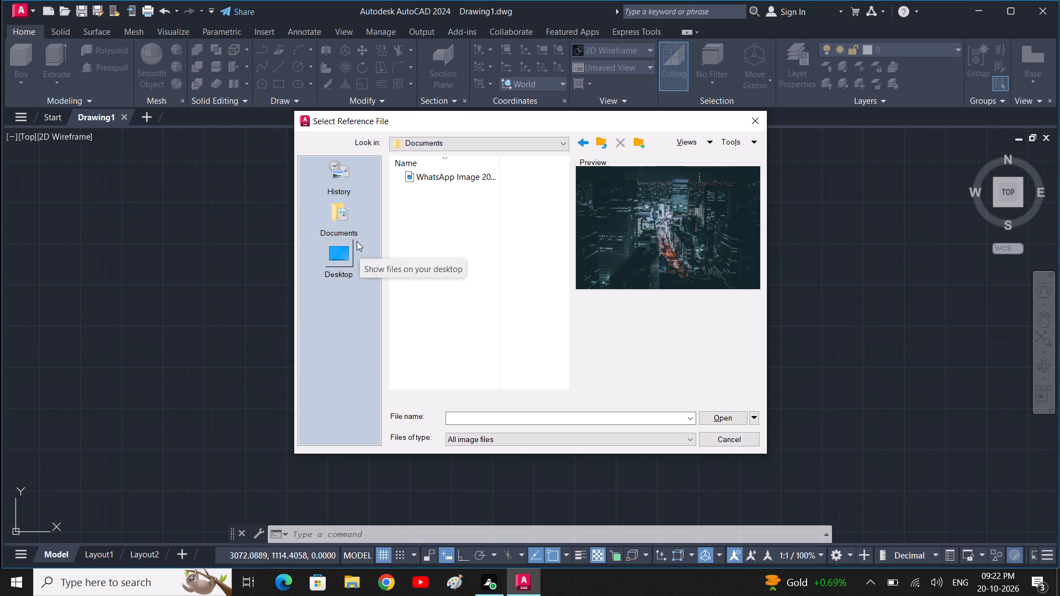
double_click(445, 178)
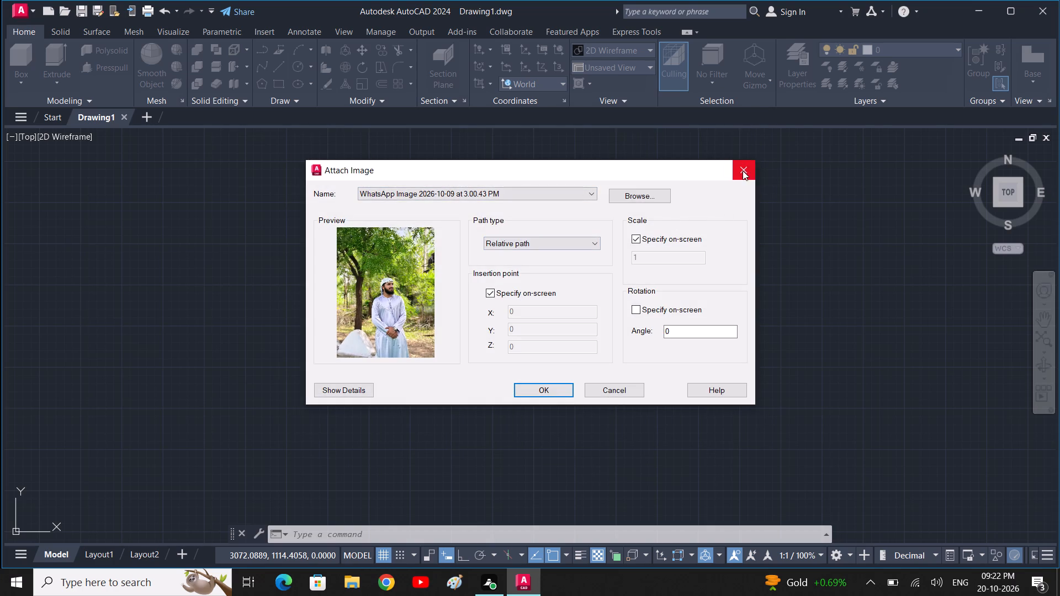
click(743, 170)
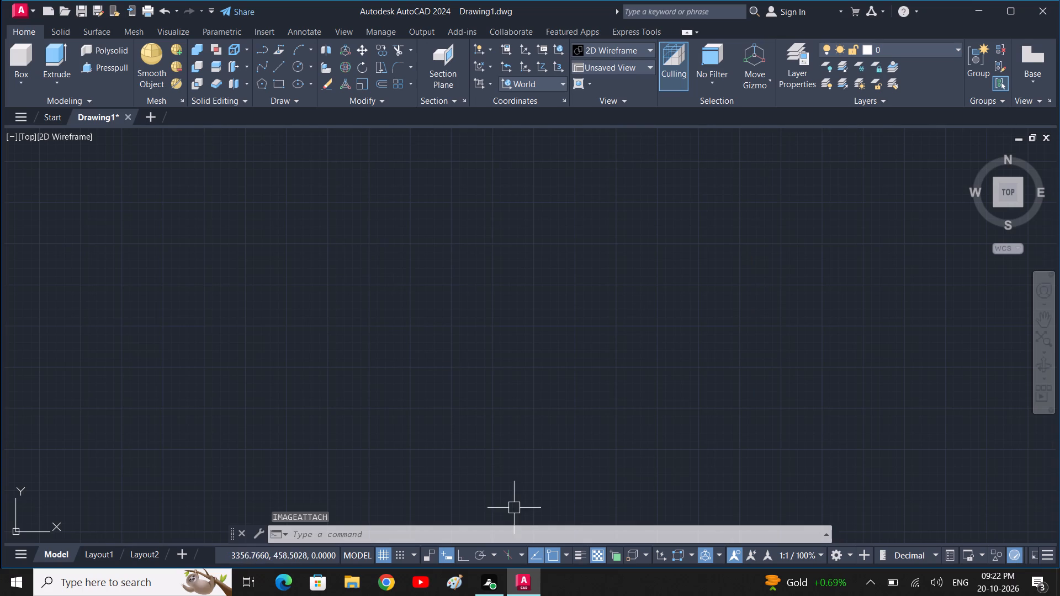
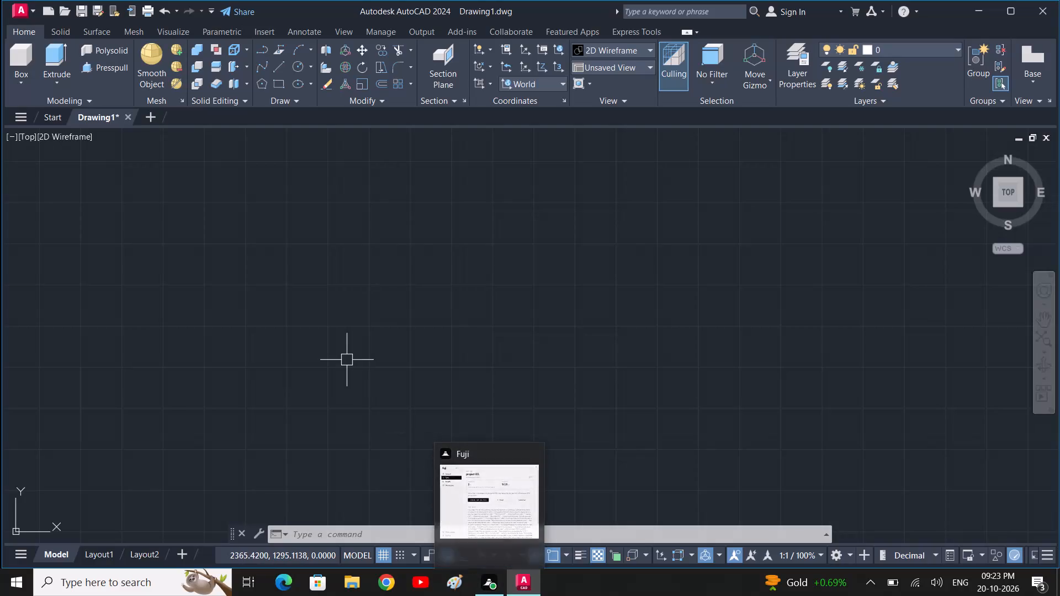
Start attaching an image and examine the Documents, Desktop and OneDrive - Personal folders for a suitable reference file.
key(a)
key(i)
text(T)
key(space)
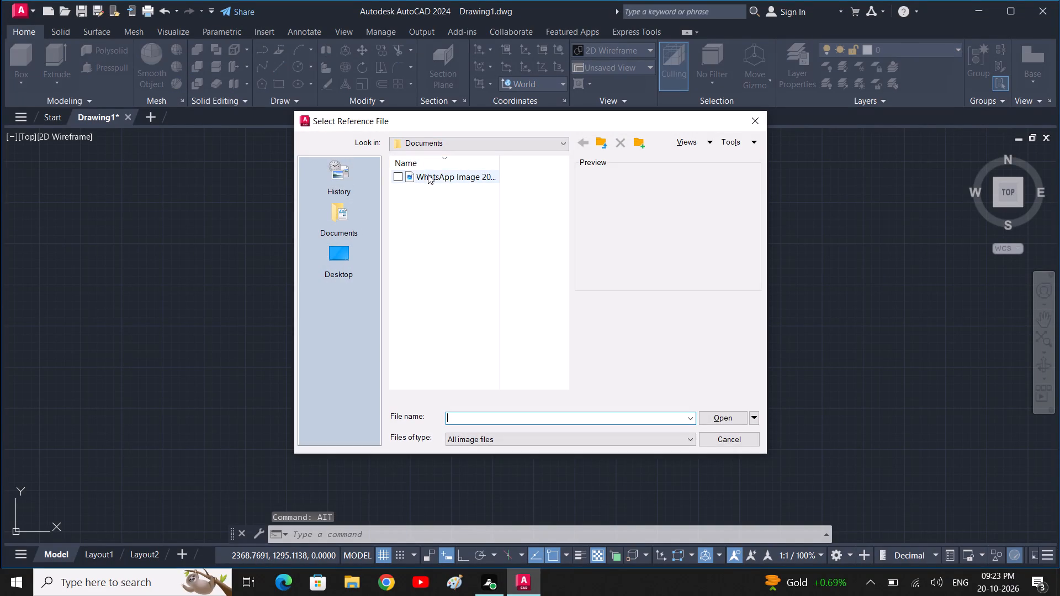
click(343, 215)
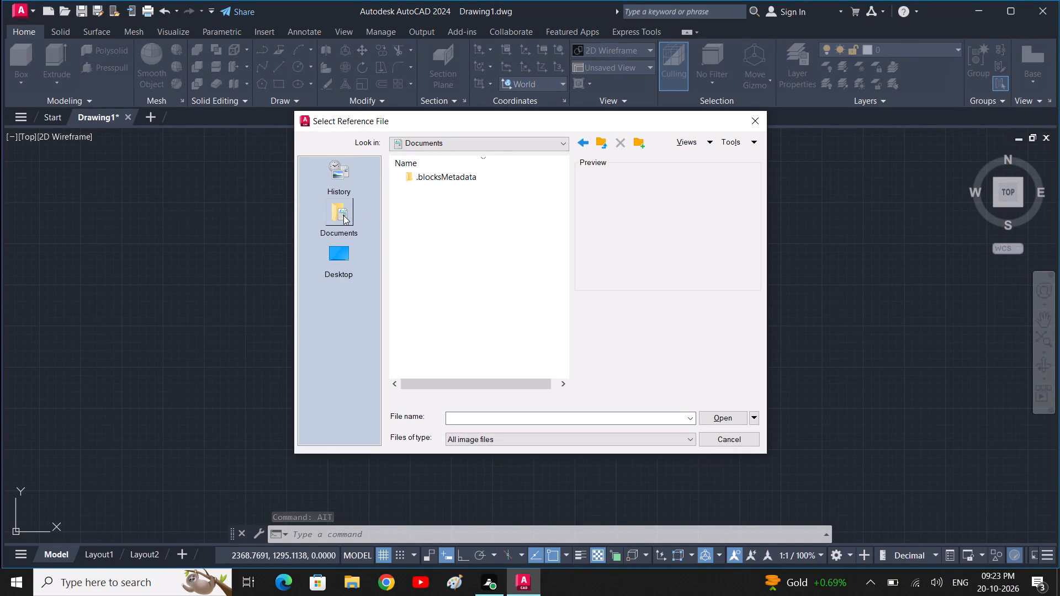
click(337, 273)
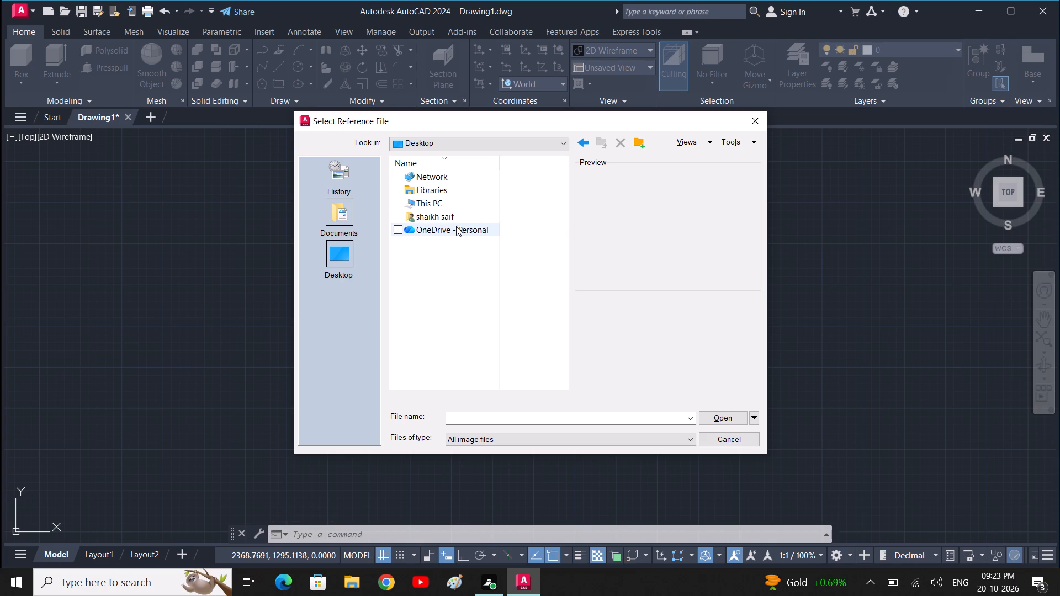
click(456, 227)
click(456, 228)
double_click(456, 228)
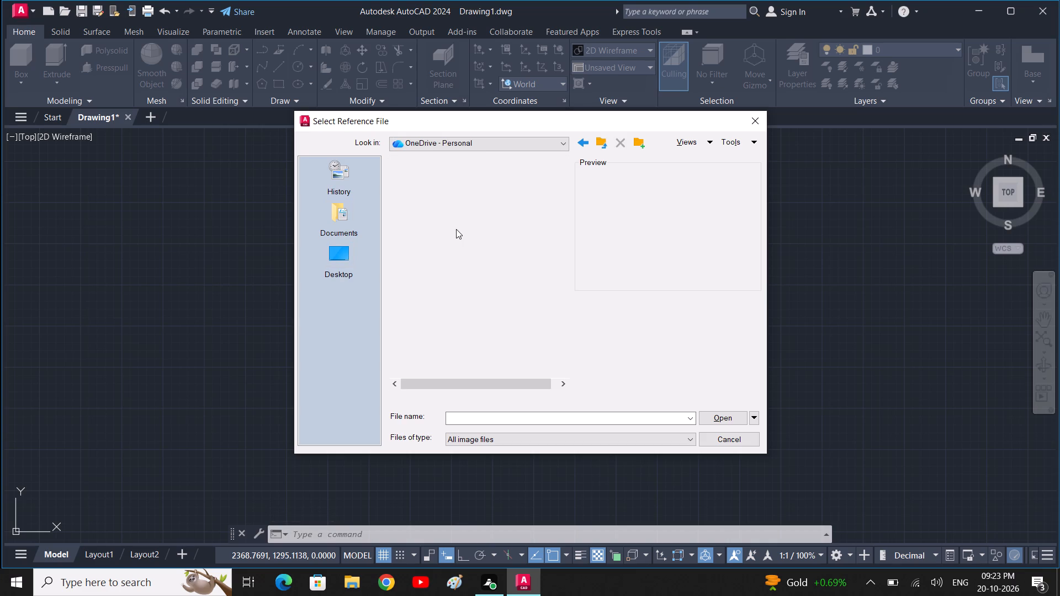
double_click(460, 178)
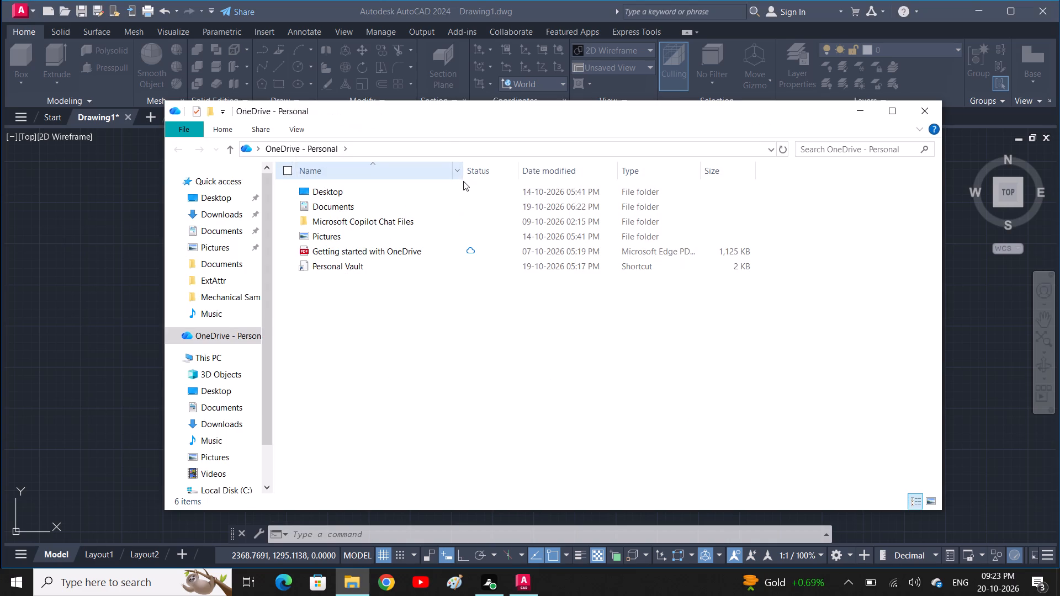
In File Explorer, examine the Downloads folder and view the image 3 D DIA 11 png.
click(231, 201)
click(244, 214)
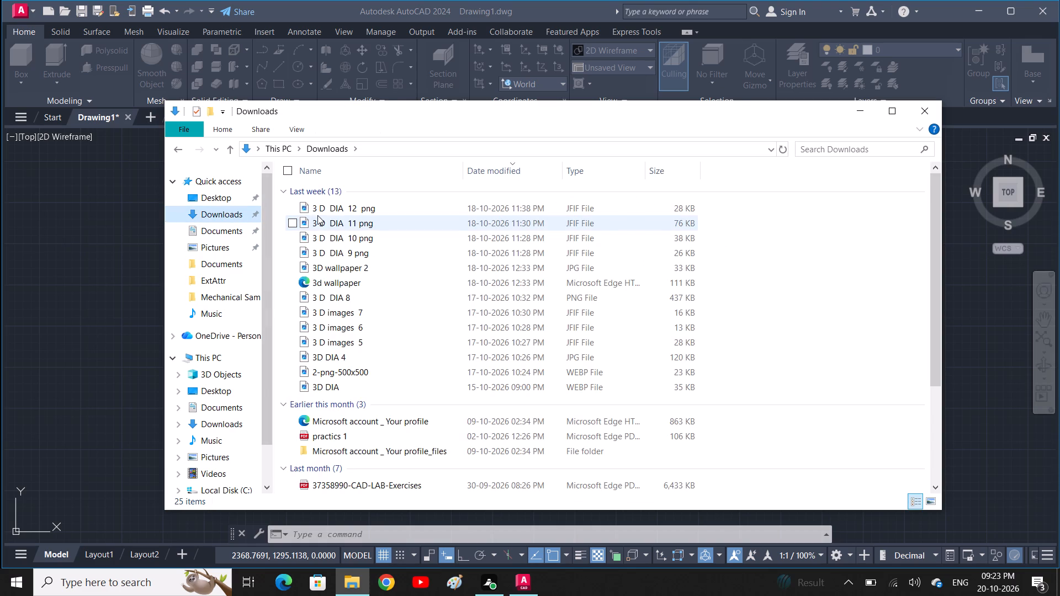
click(327, 223)
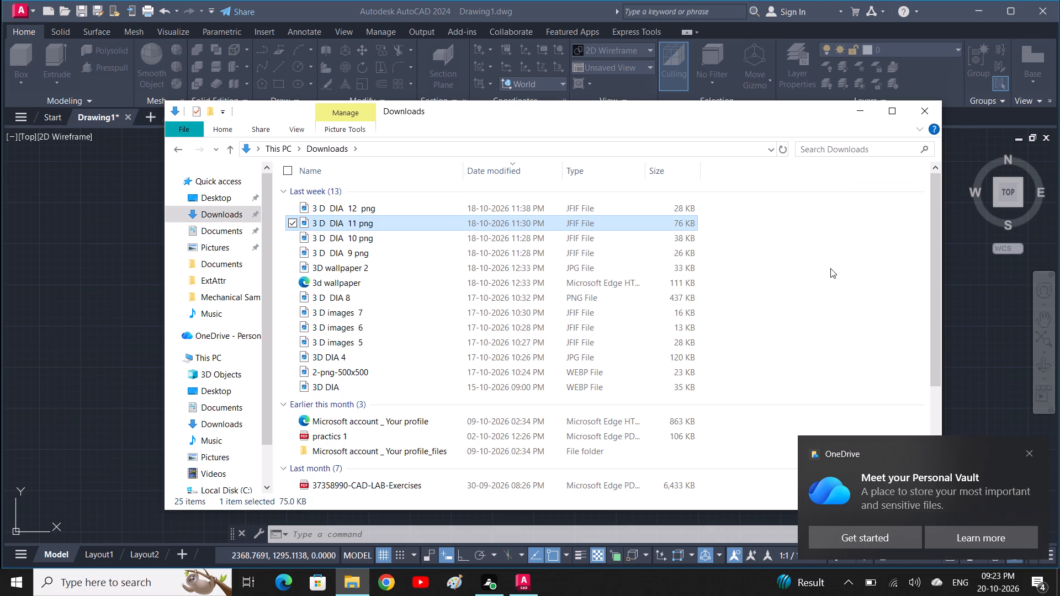
scroll(858, 317, down, 1)
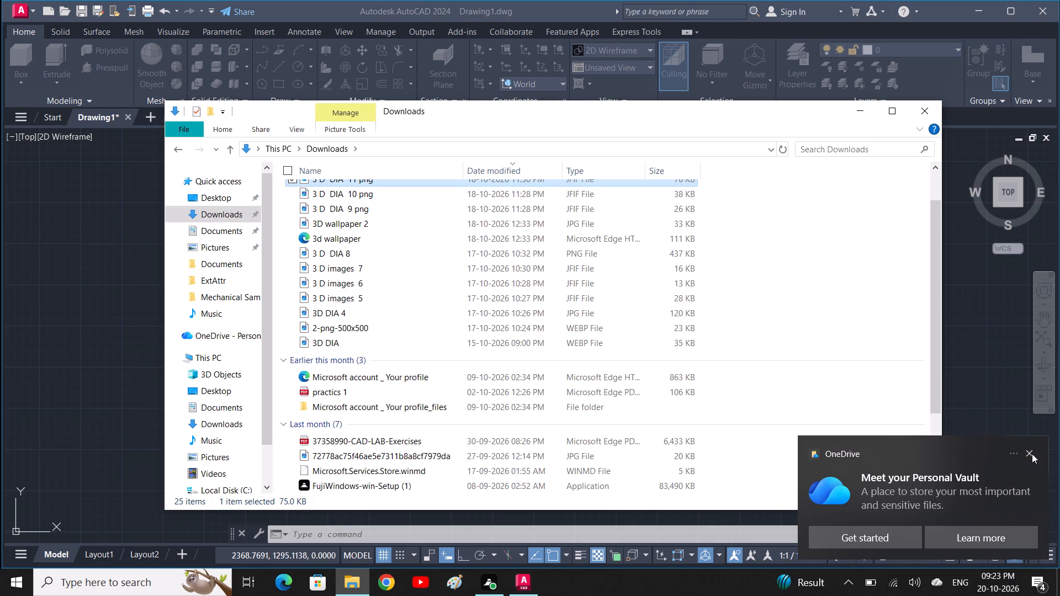
click(1032, 454)
scroll(752, 420, down, 5)
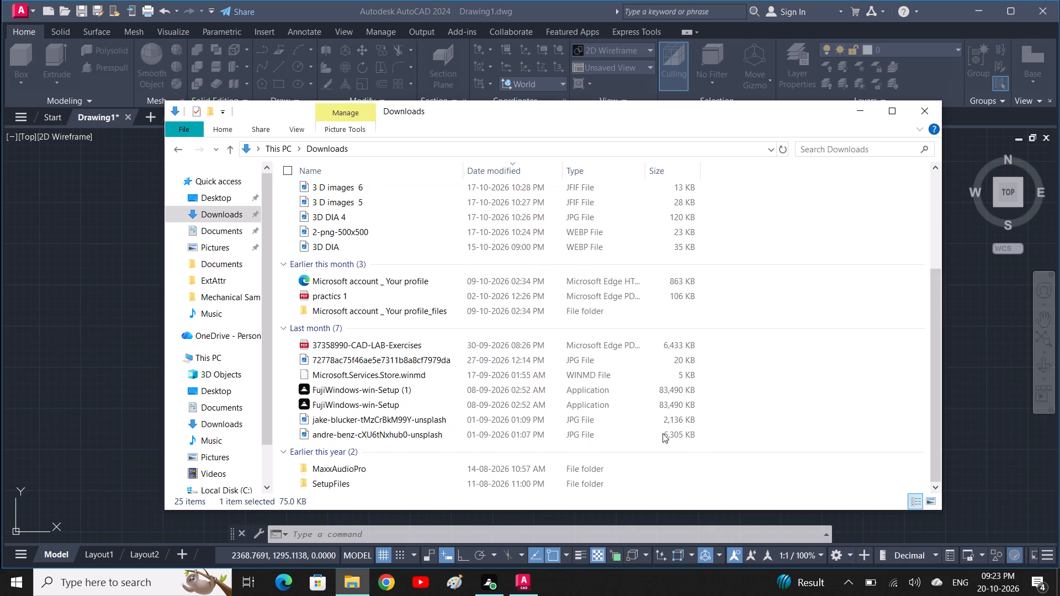
scroll(627, 439, down, 1)
scroll(621, 424, up, 6)
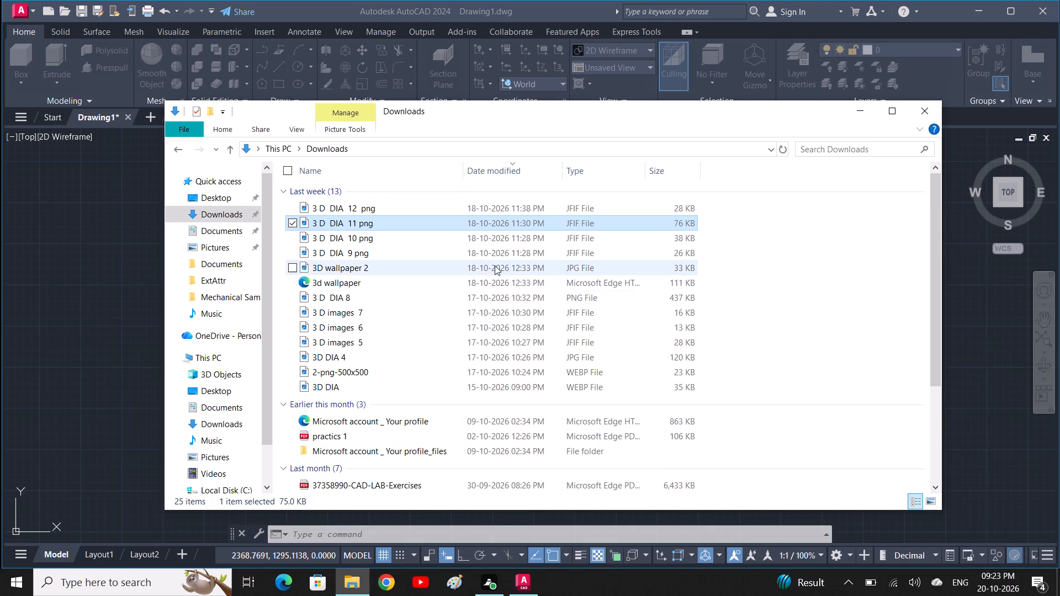
click(443, 222)
right_click(443, 222)
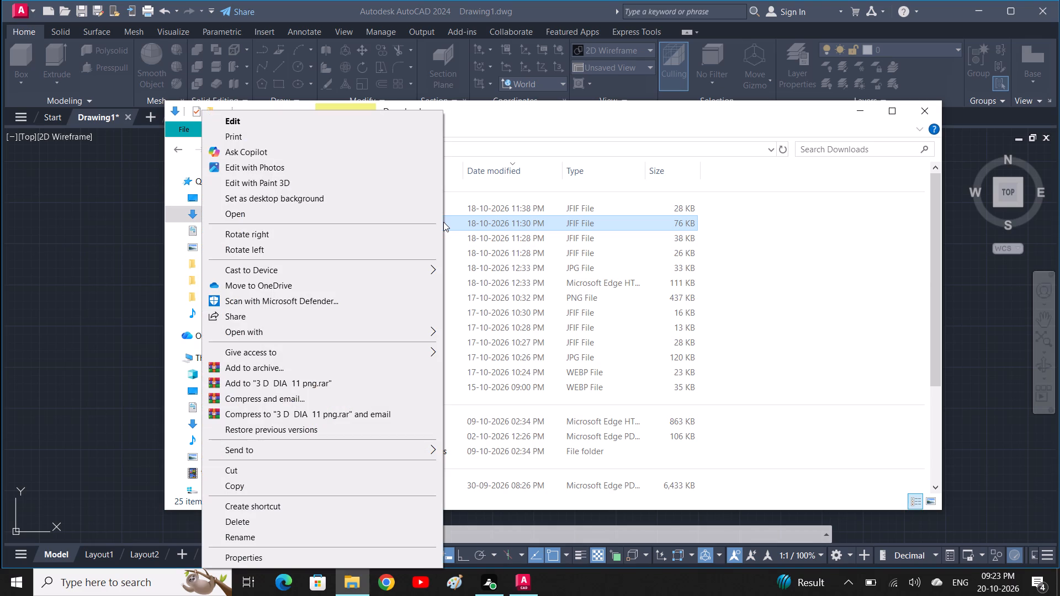
triple_click(453, 222)
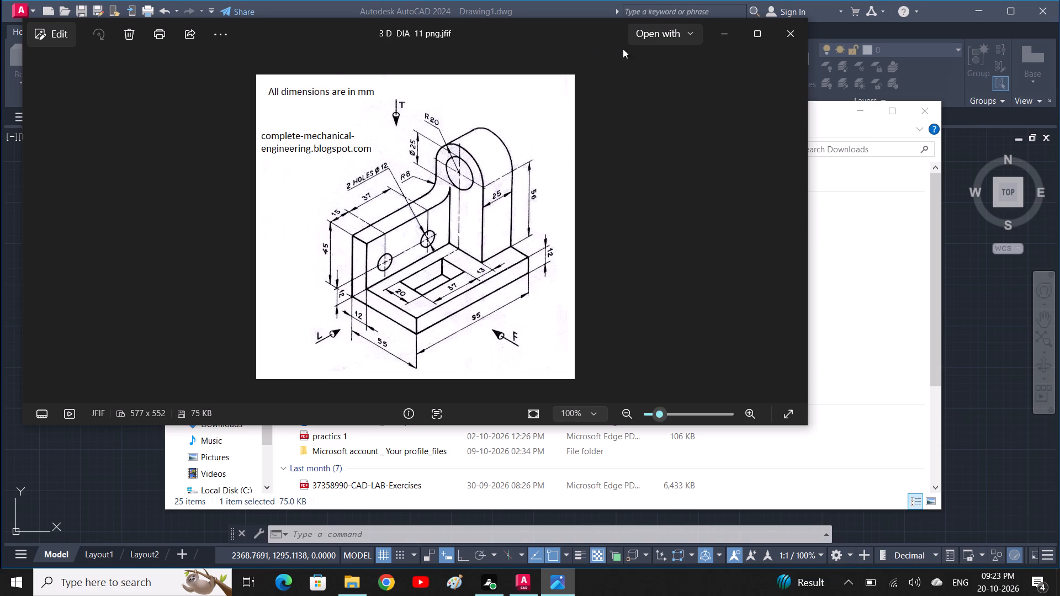
click(792, 38)
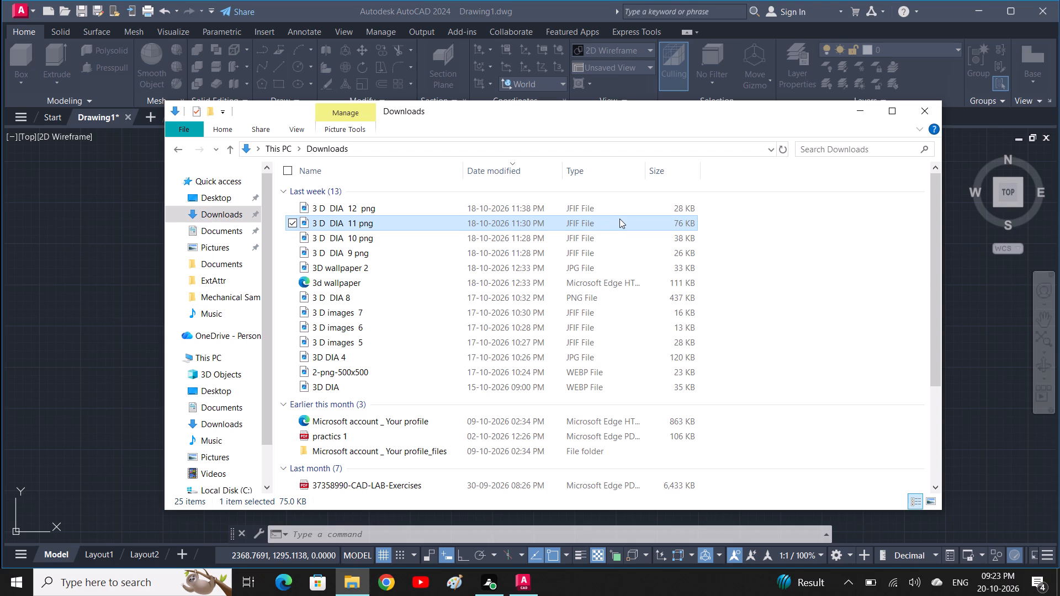
Examine the rest of the Downloads folder for usable images and reopen 3 D DIA 11 png briefly.
scroll(677, 219, down, 3)
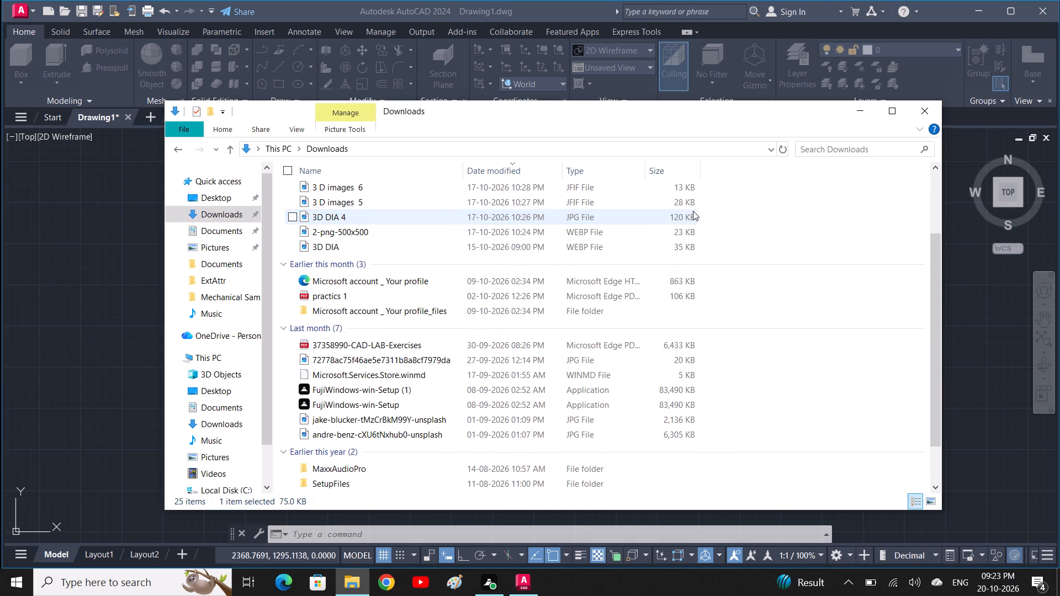
scroll(694, 210, down, 3)
scroll(539, 302, up, 3)
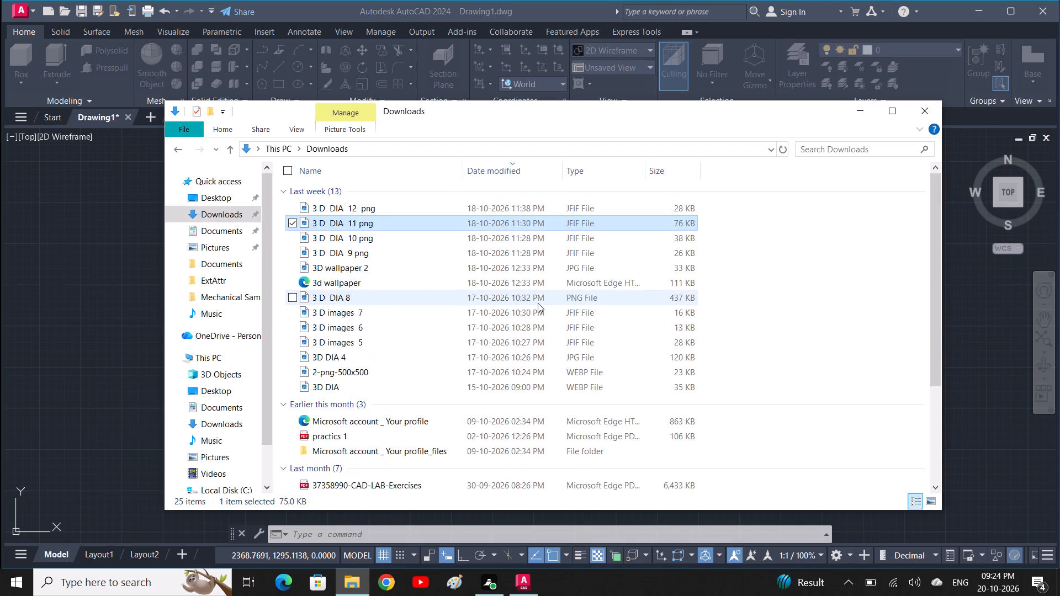
scroll(538, 303, down, 15)
scroll(275, 473, down, 6)
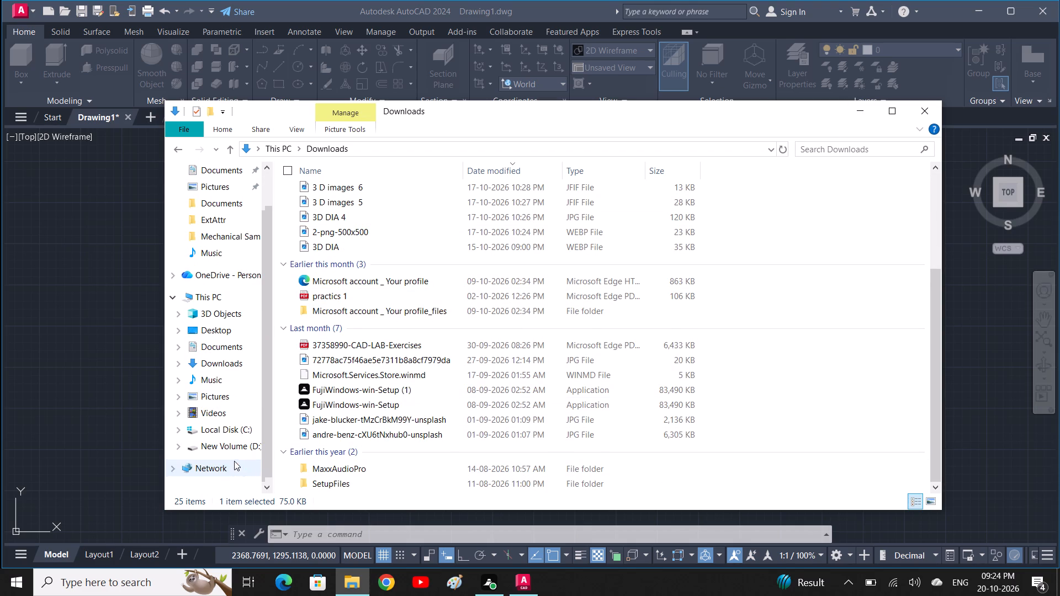
scroll(236, 457, down, 4)
scroll(693, 356, up, 12)
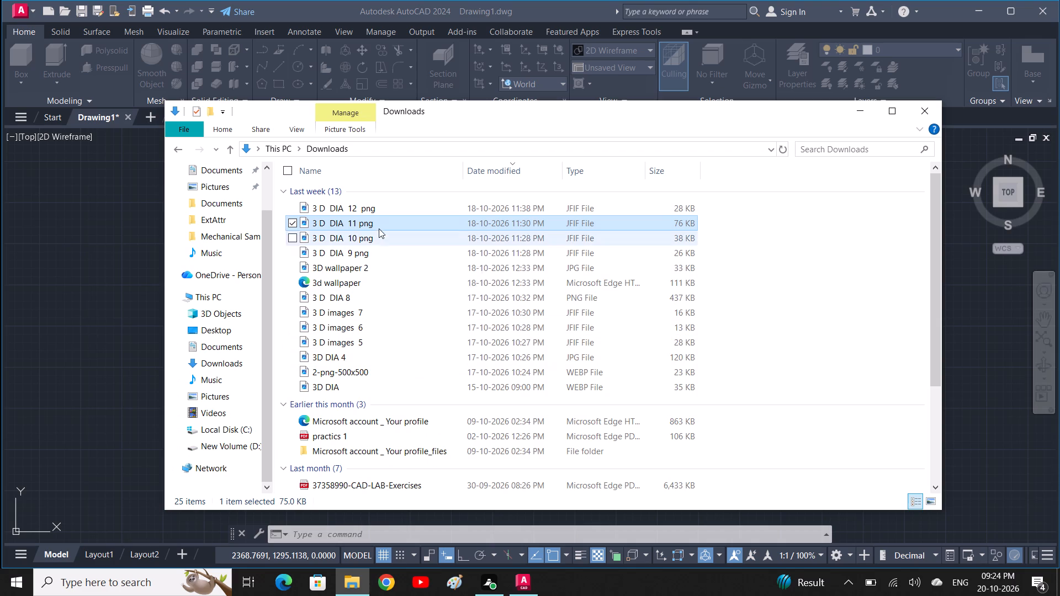
click(380, 222)
click(380, 221)
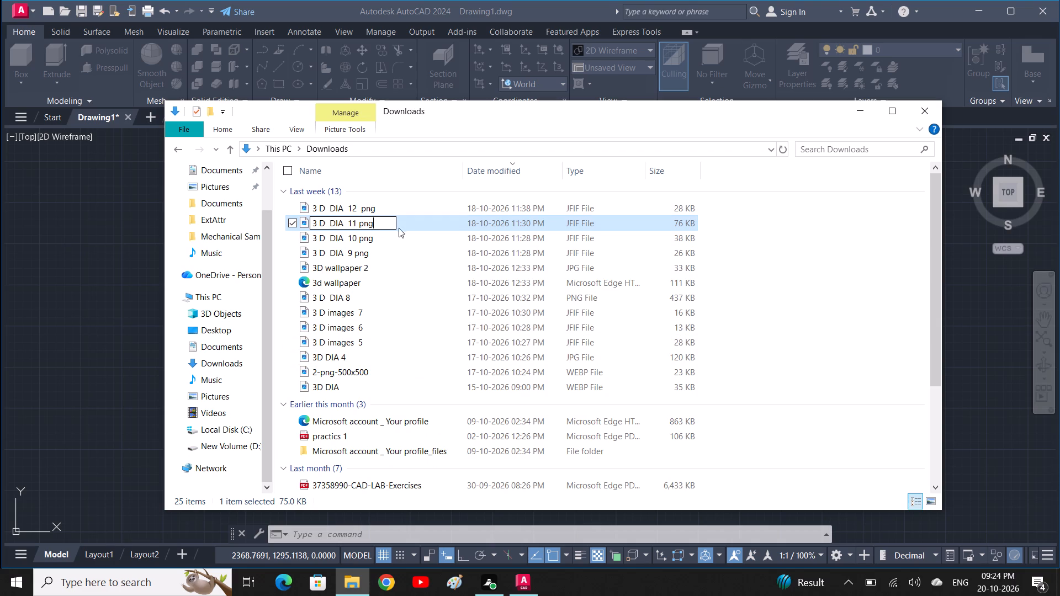
triple_click(402, 223)
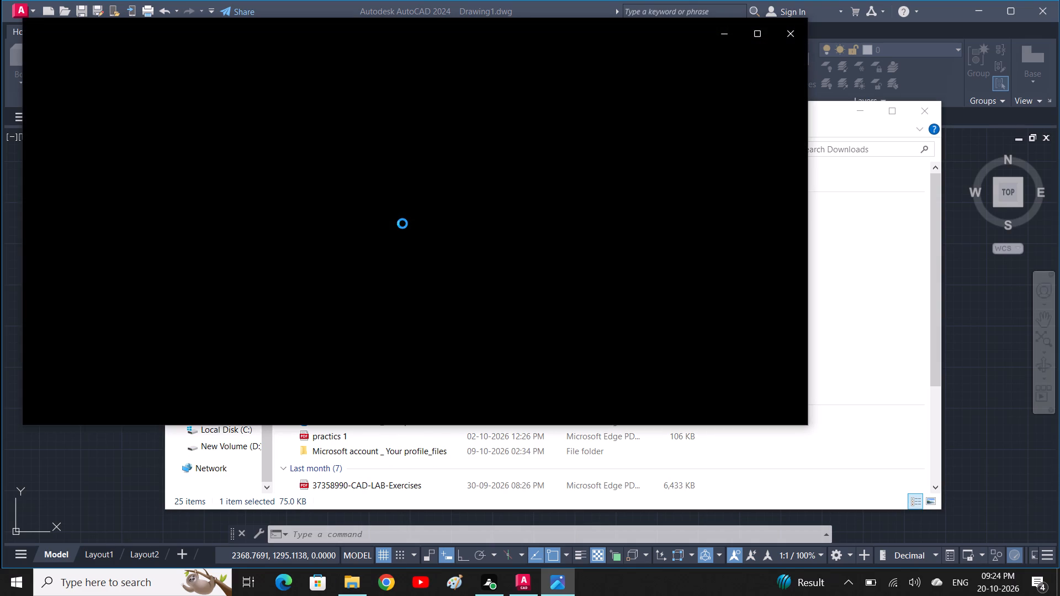
click(793, 28)
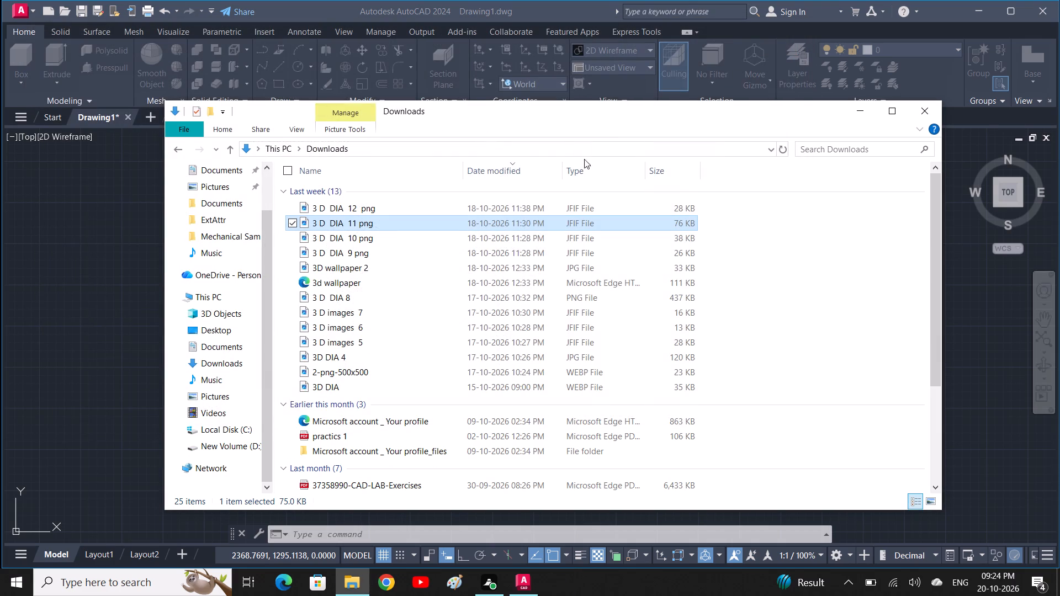
right_click(463, 225)
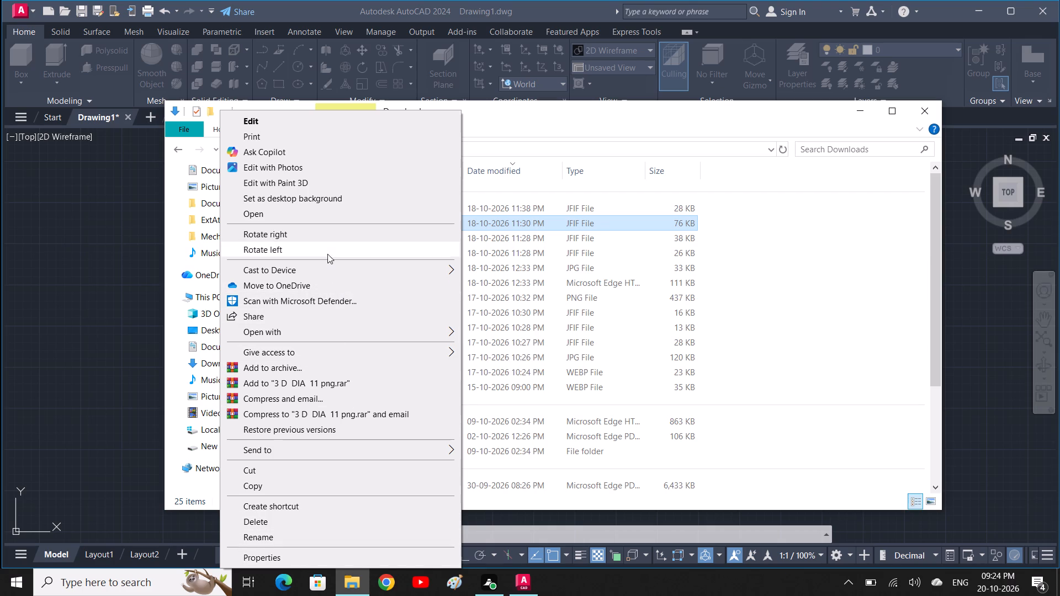
click(494, 112)
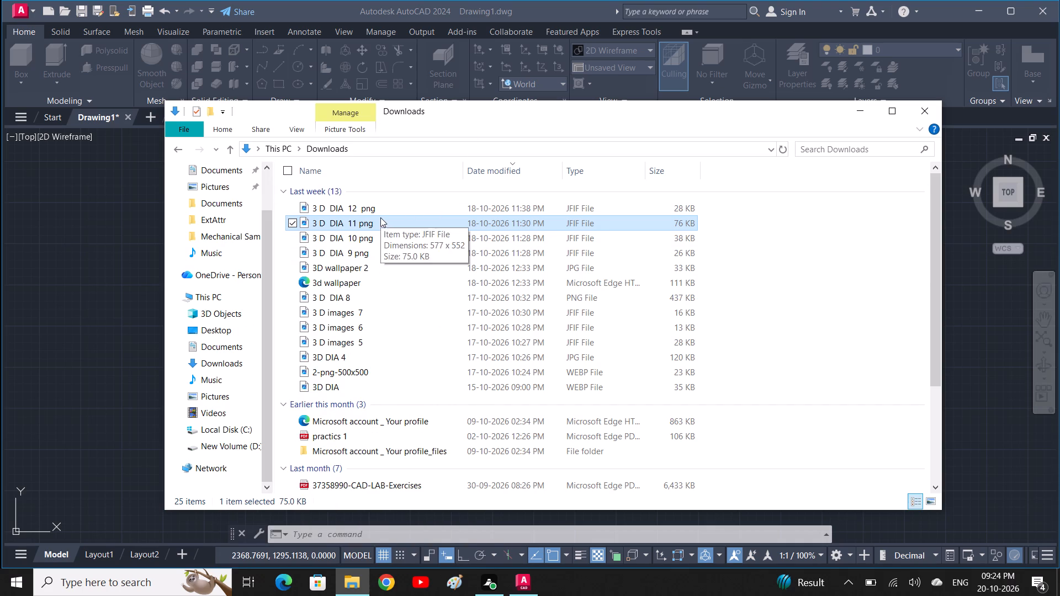
Move the image 3 D DIA 11 png from the Downloads folder to OneDrive.
scroll(190, 261, up, 8)
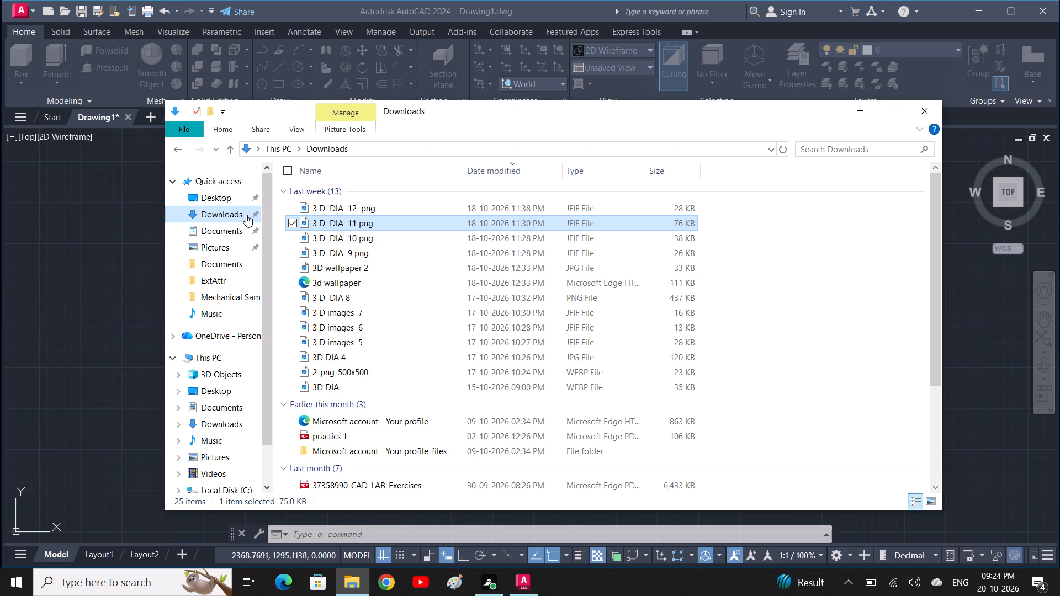
double_click(247, 215)
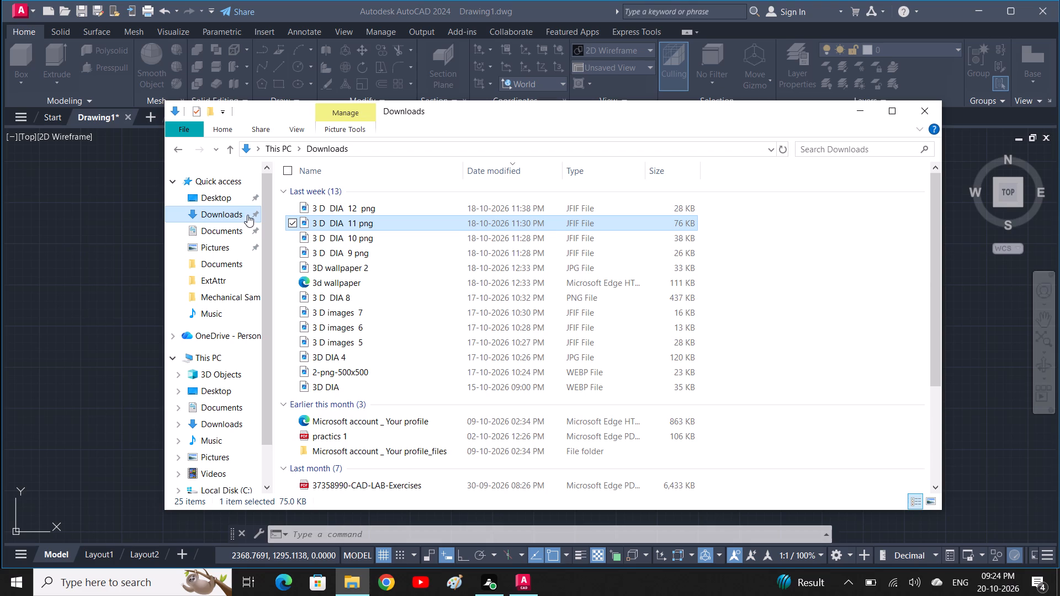
click(247, 215)
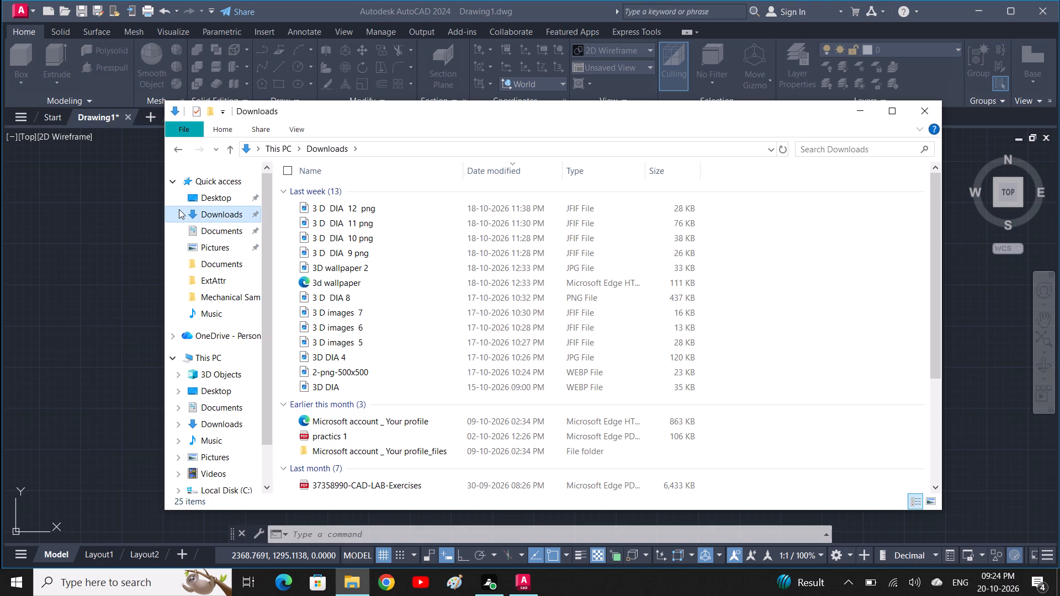
click(210, 217)
click(352, 223)
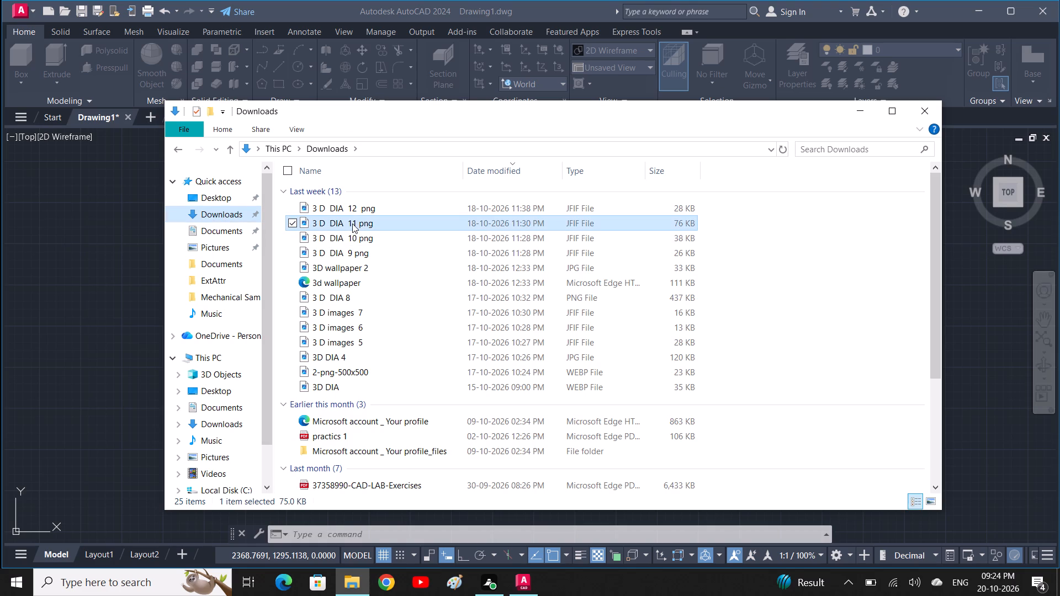
right_click(352, 223)
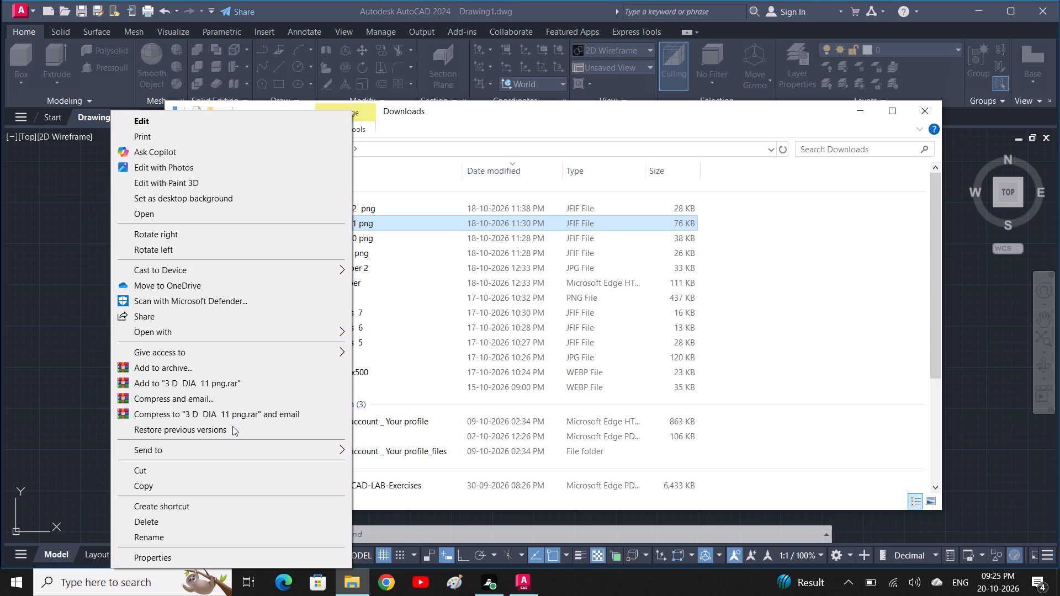
click(225, 283)
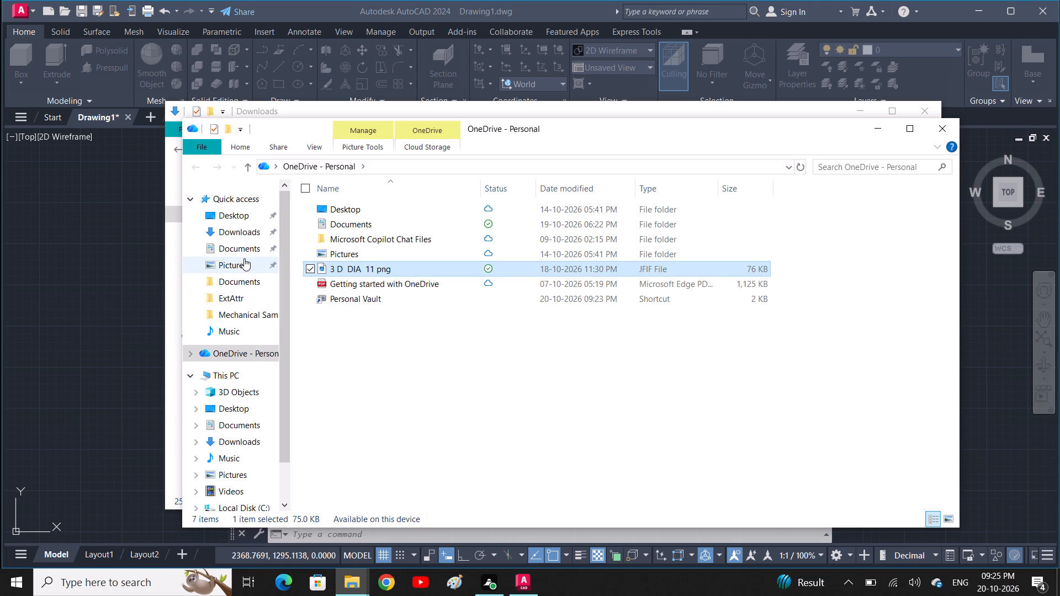
Return to the Downloads folder and move the image 3 D DIA 12 png to OneDrive.
click(242, 216)
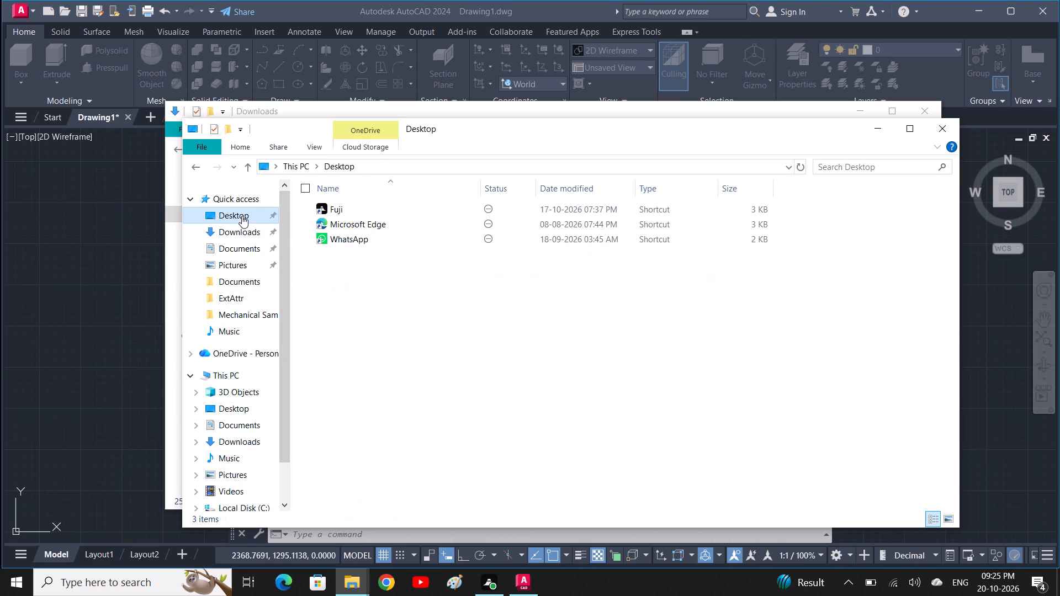
click(240, 251)
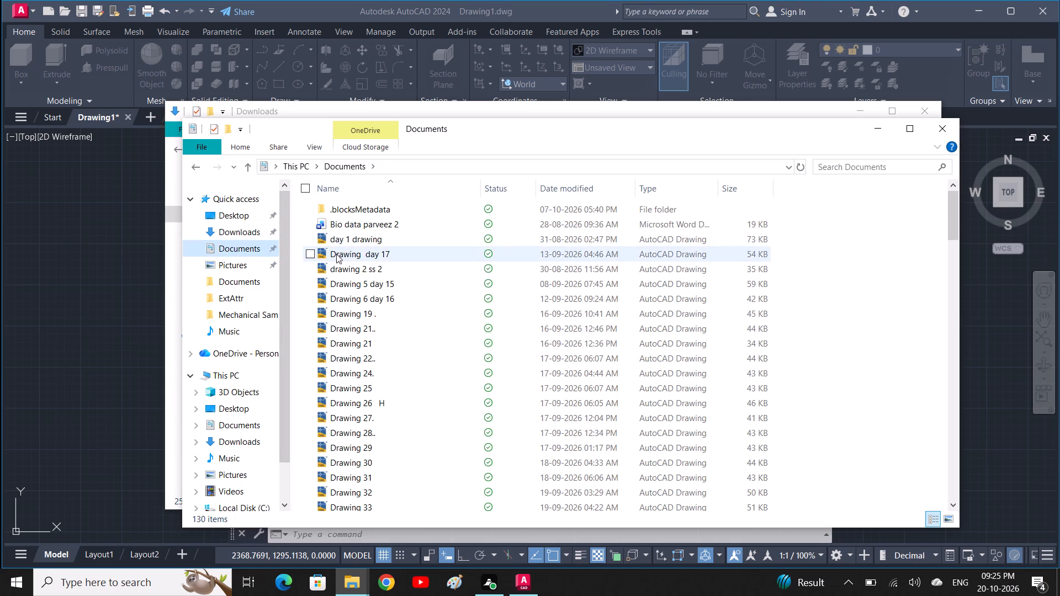
click(263, 234)
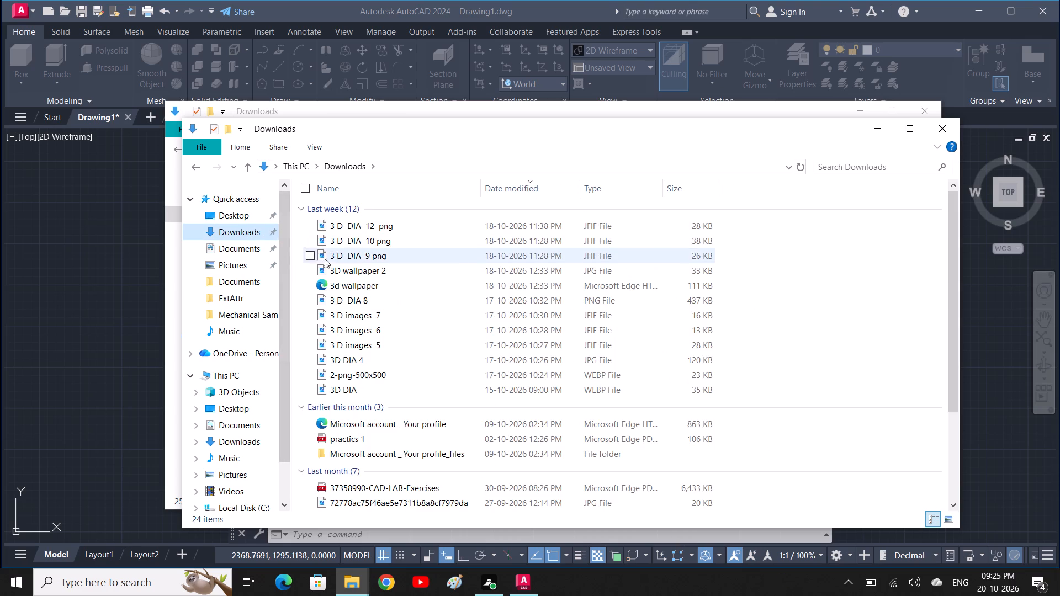
click(310, 226)
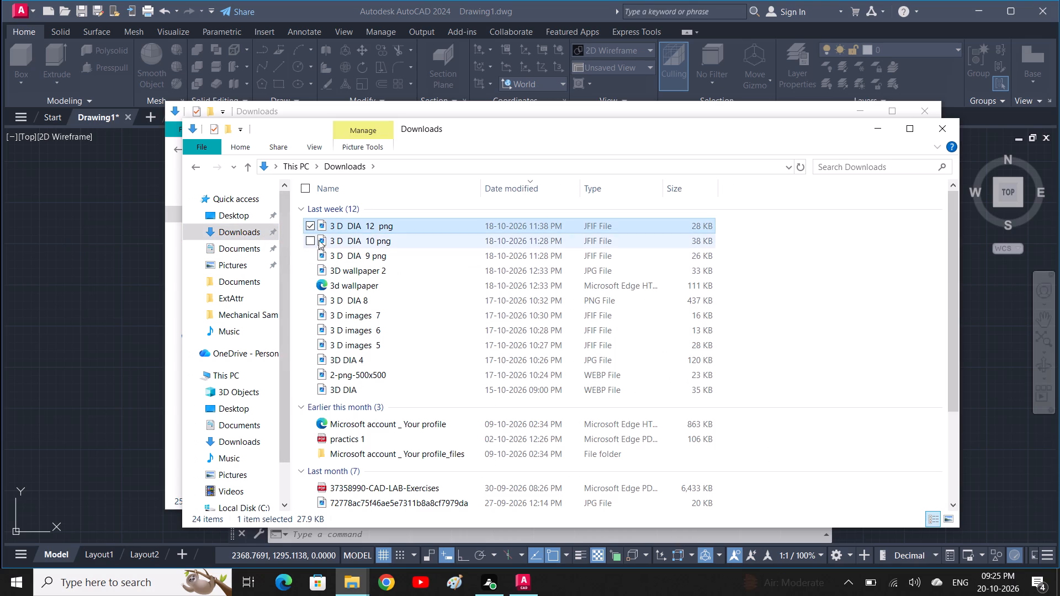
right_click(355, 226)
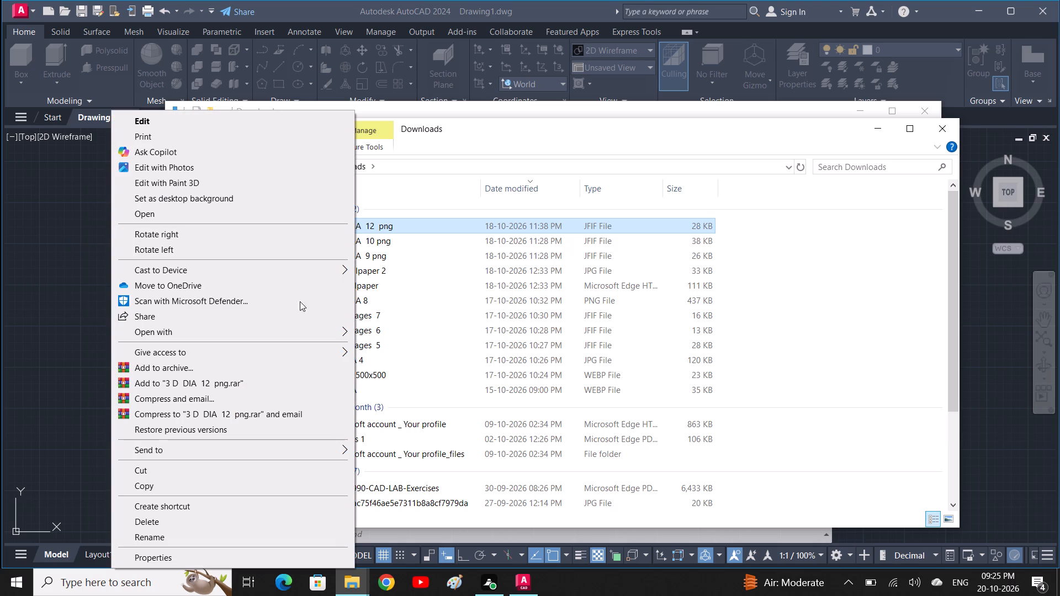
click(247, 280)
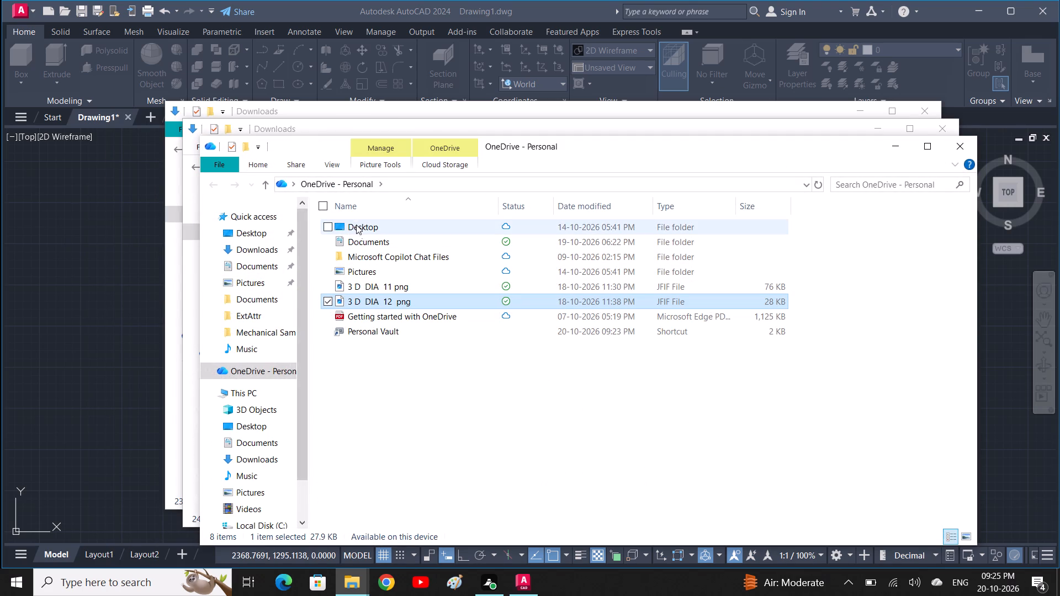
scroll(654, 340, down, 4)
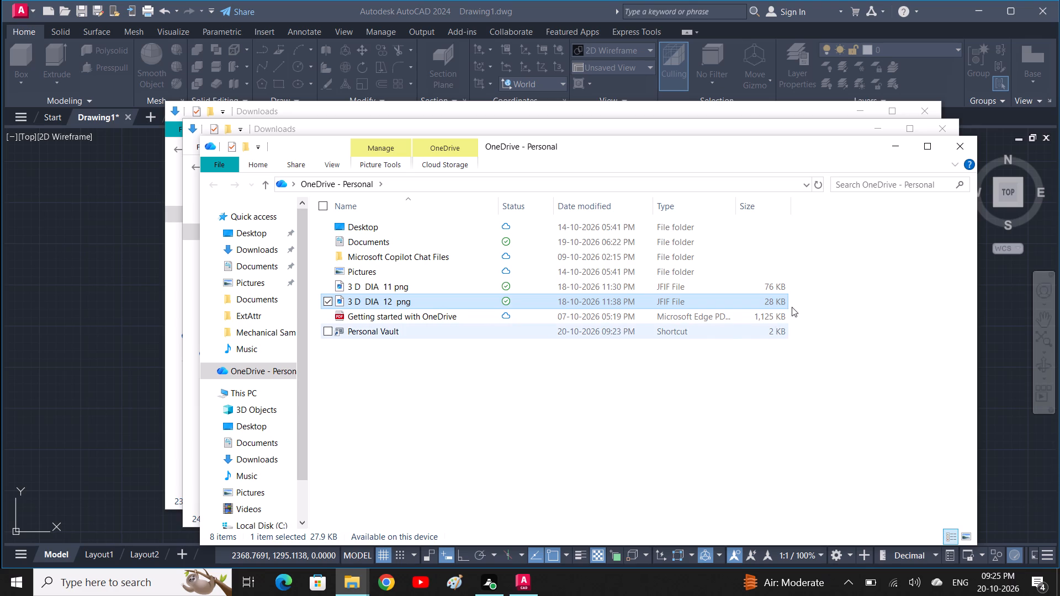
Close the two Downloads windows and switch back to AutoCAD's reference file selection.
click(929, 112)
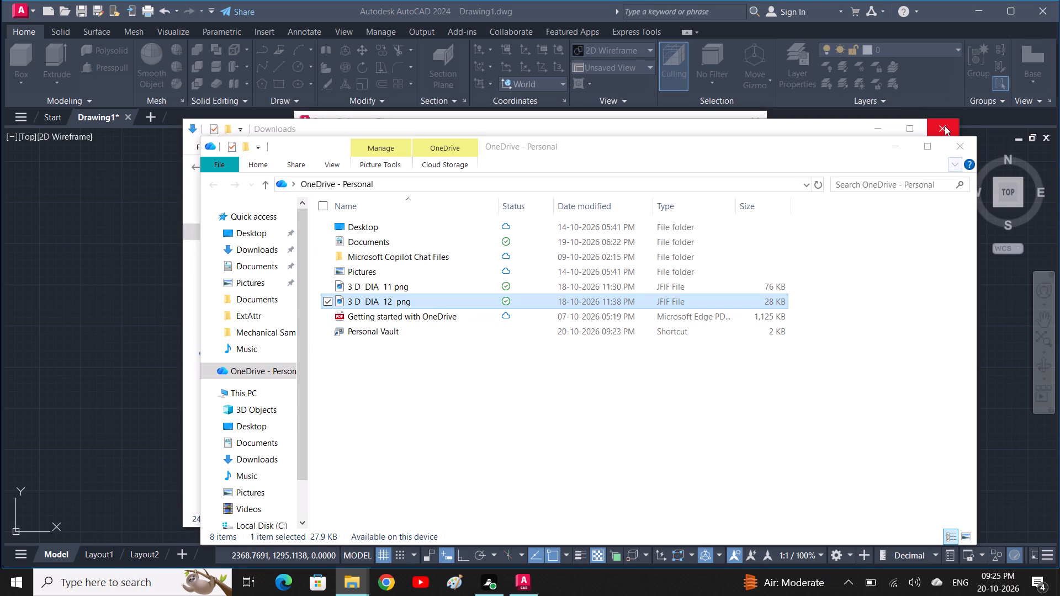
click(945, 126)
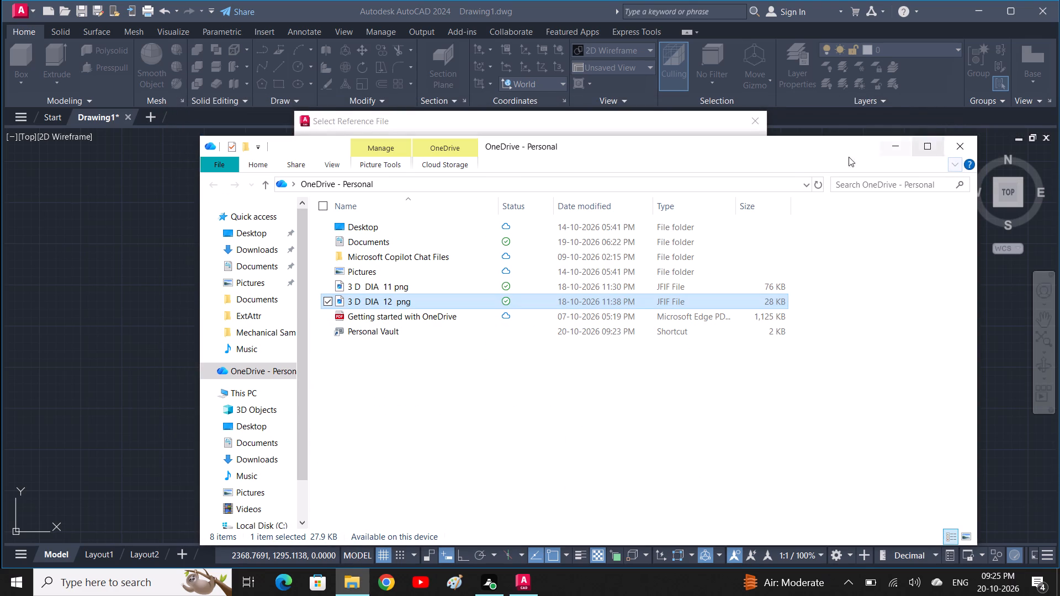
click(181, 194)
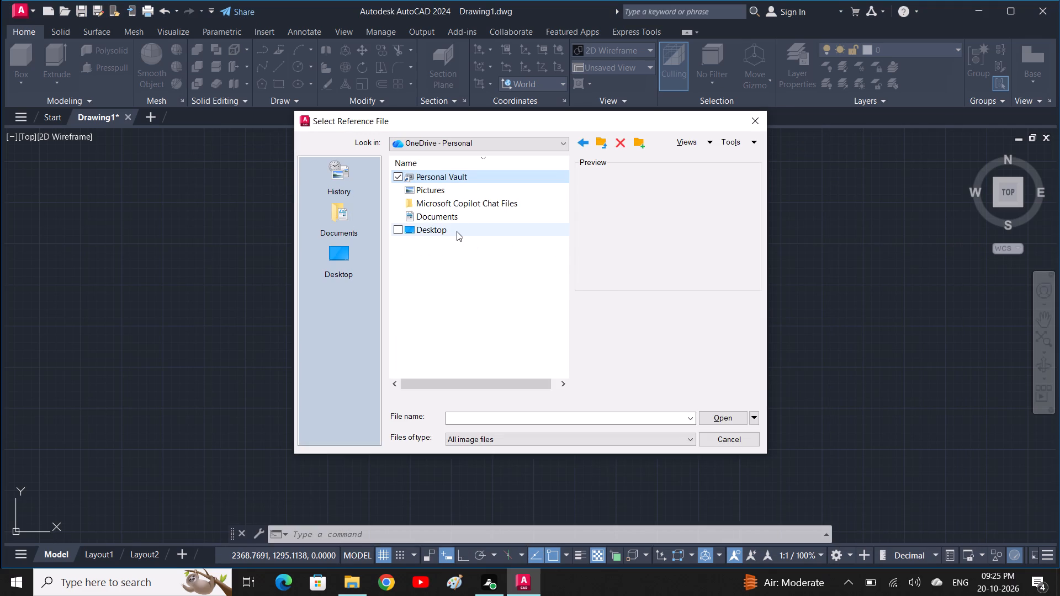
Open OneDrive - Personal from the Desktop location and check its Pictures folder and Personal Vault for the diagram images.
click(334, 246)
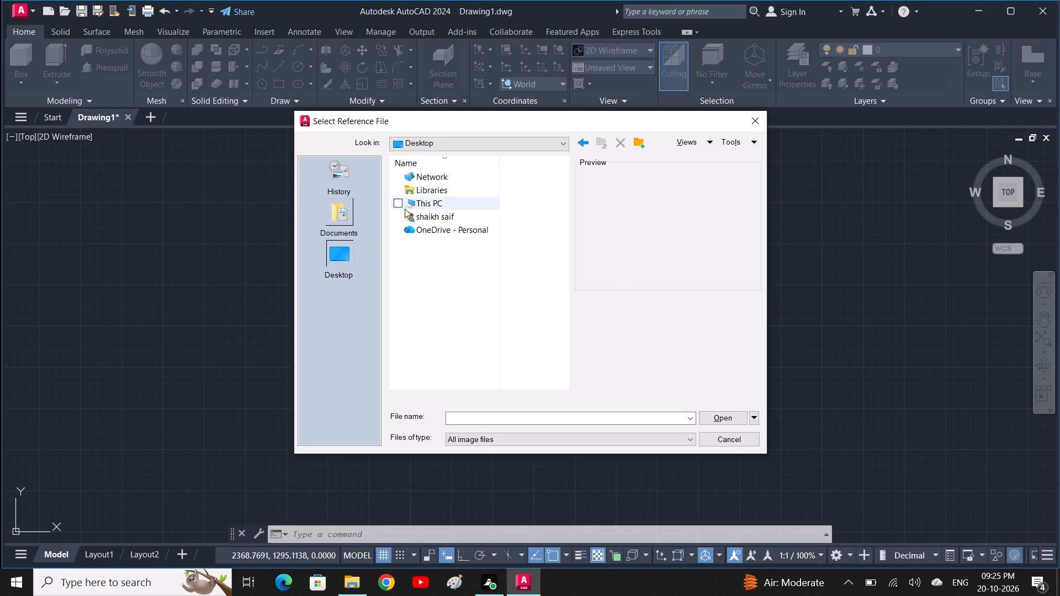
double_click(443, 235)
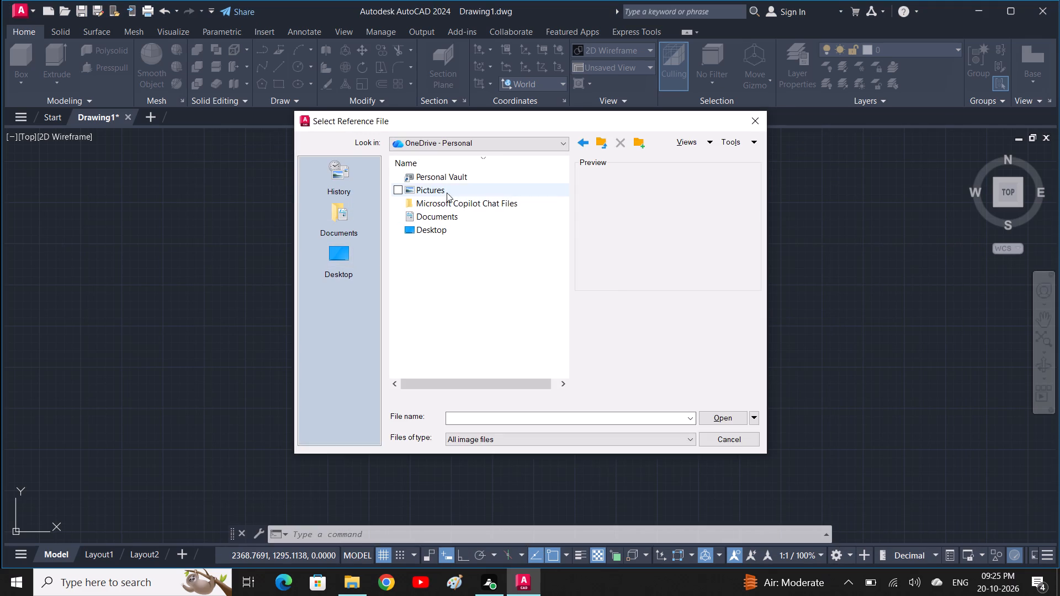
click(448, 186)
click(448, 186)
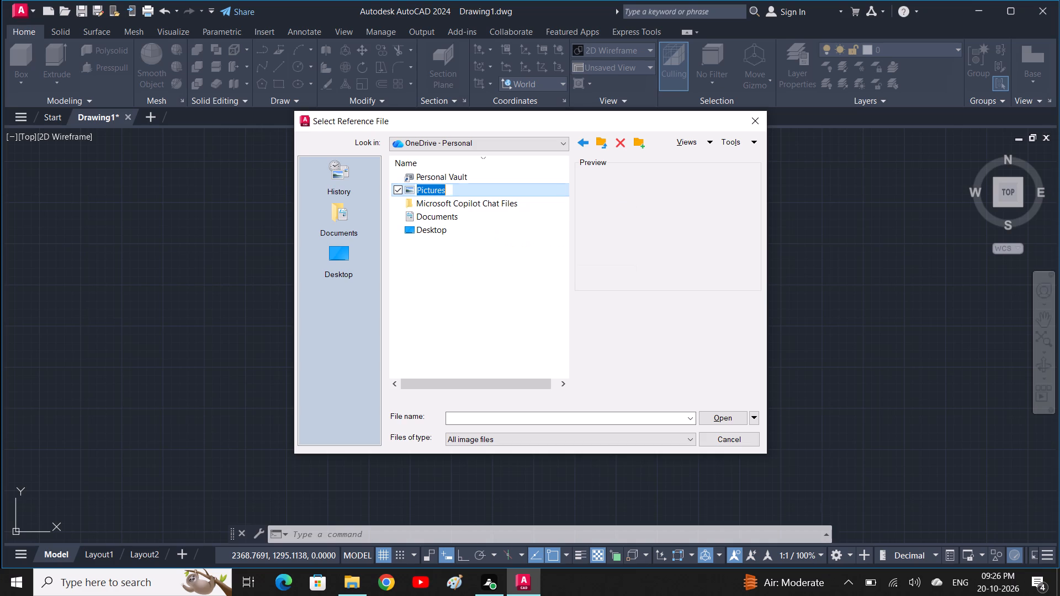
triple_click(460, 186)
click(460, 186)
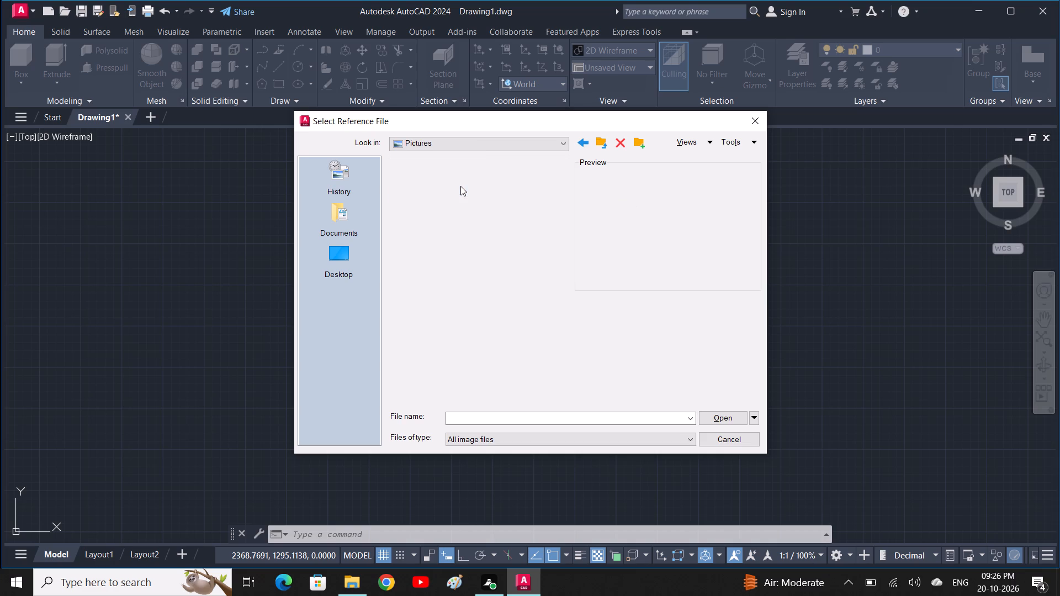
click(585, 144)
double_click(502, 180)
click(502, 180)
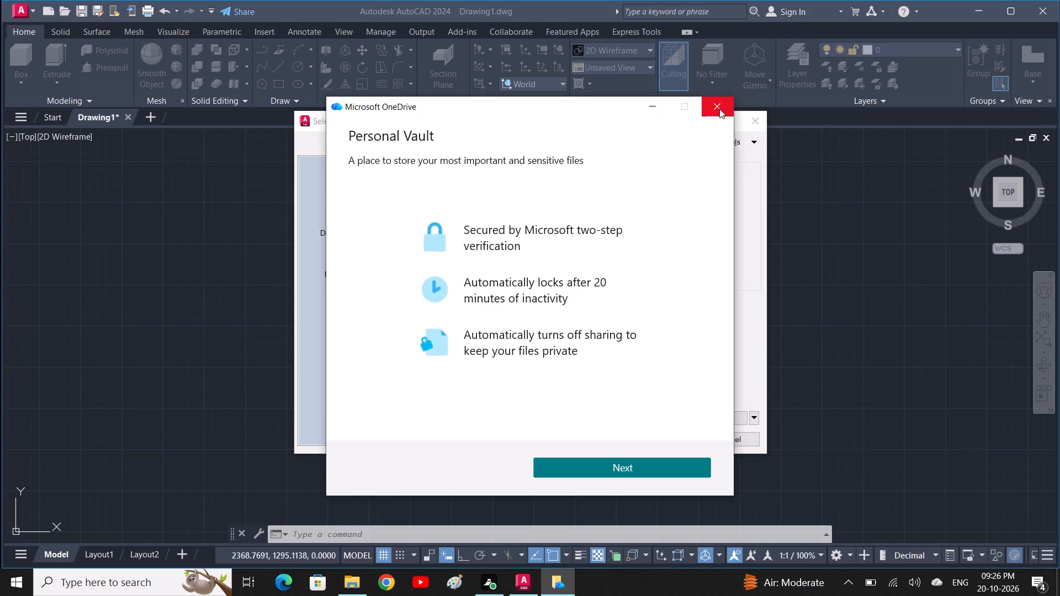
click(722, 108)
Check OneDrive's Documents folder with its .blocksMetadata subfolder, plus Desktop and Microsoft Copilot Chat Files, for the diagram images.
double_click(486, 212)
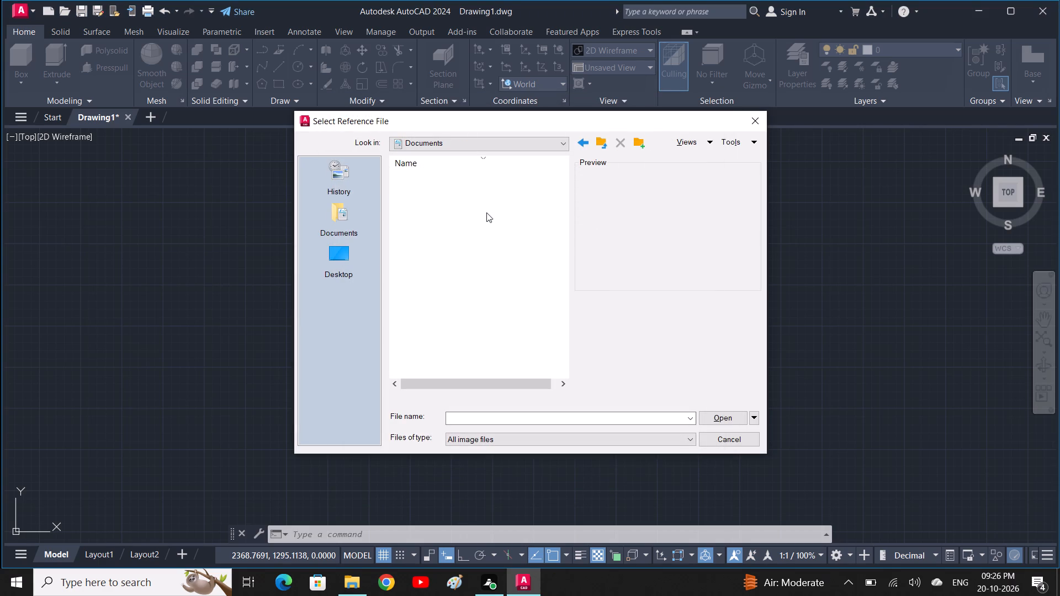
click(486, 185)
double_click(486, 177)
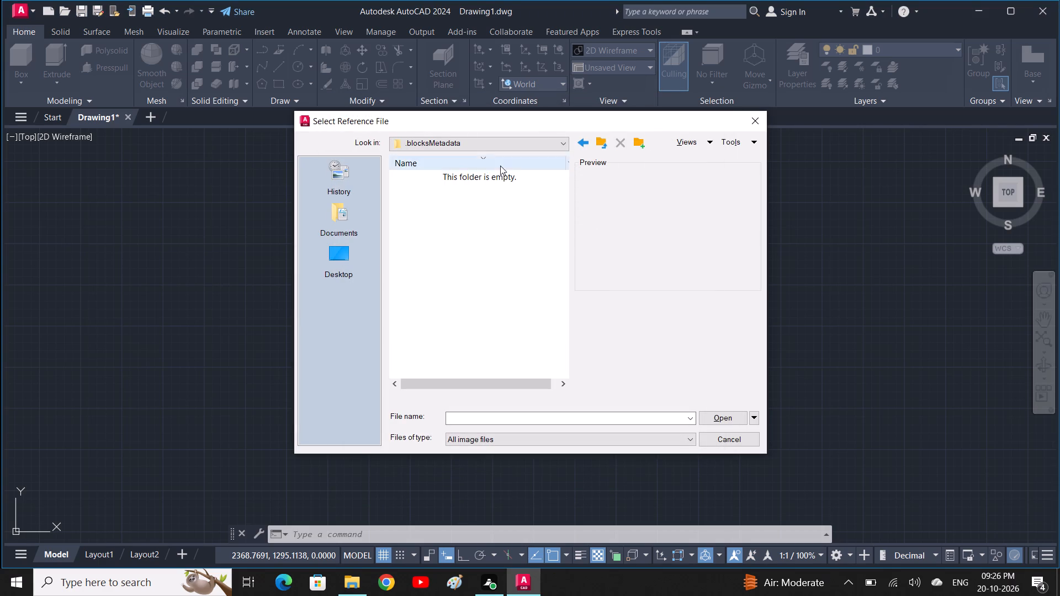
click(583, 139)
click(583, 139)
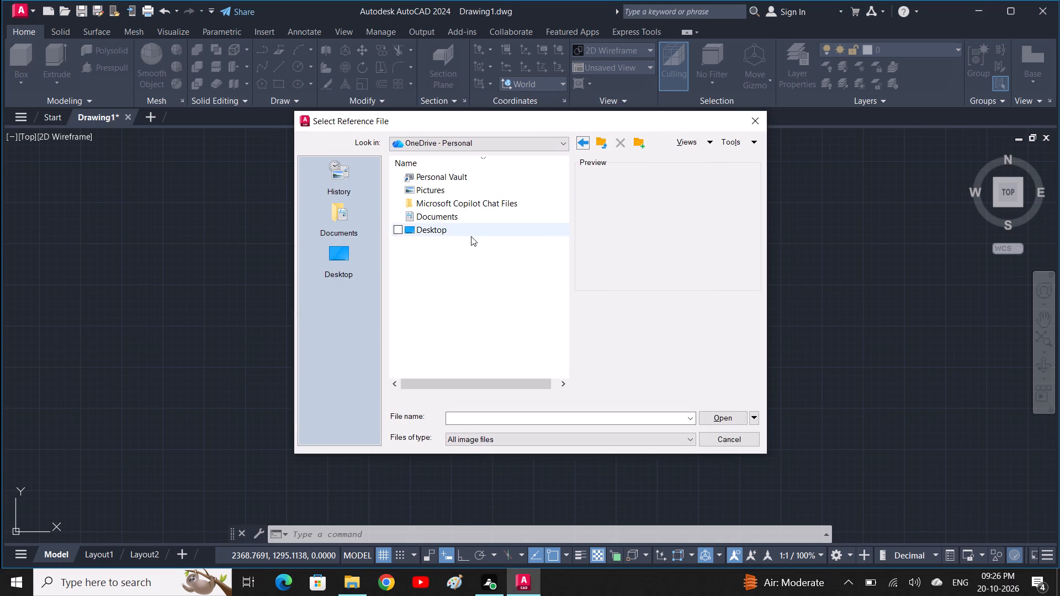
double_click(471, 231)
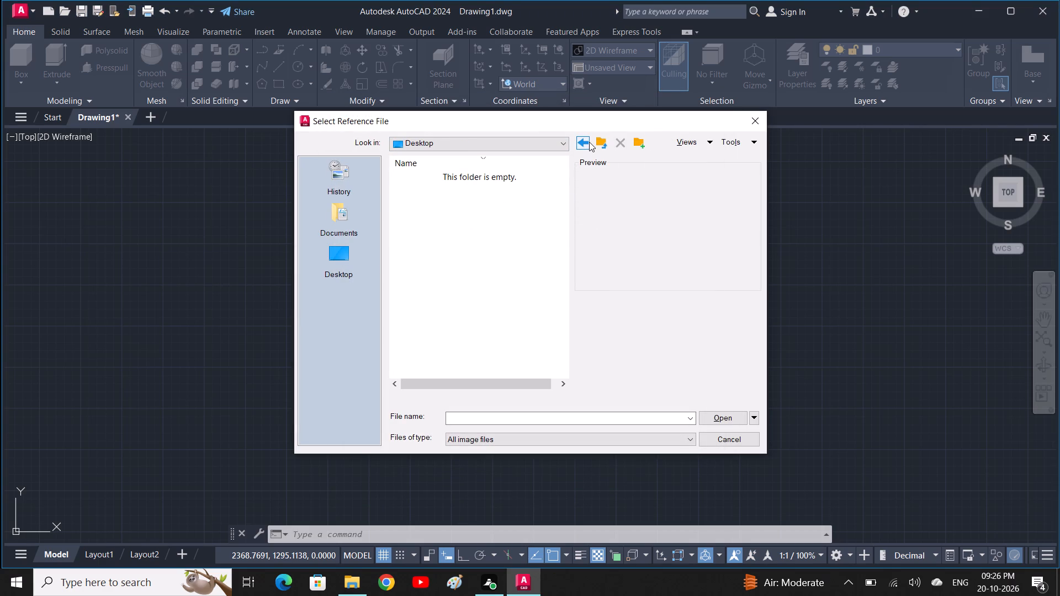
click(589, 142)
triple_click(477, 202)
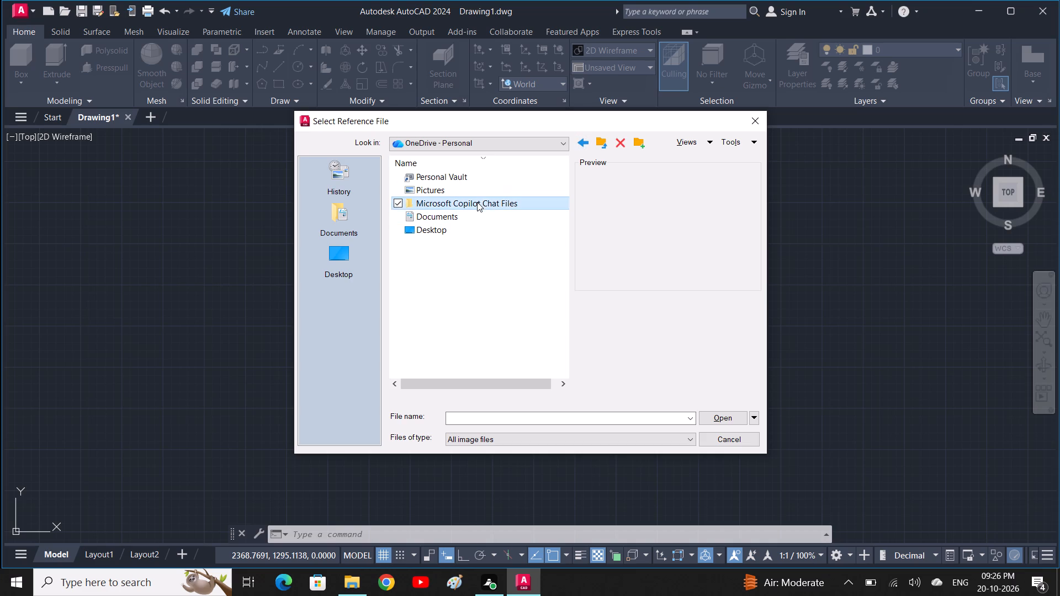
click(584, 139)
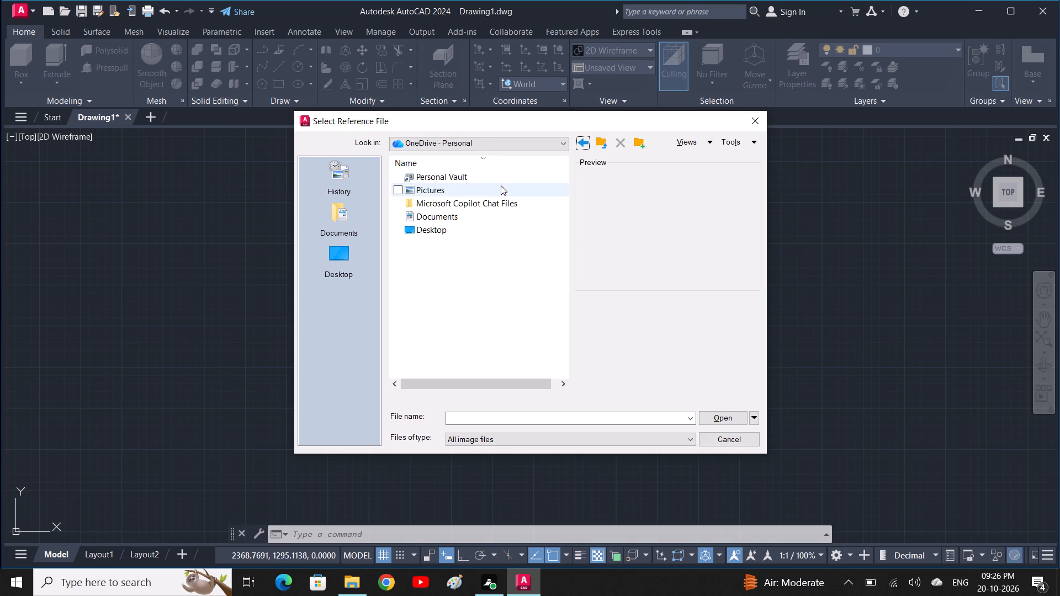
Go to the user profile folder and examine its Pictures, OneDrive and Downloads folders for the diagram images.
click(584, 146)
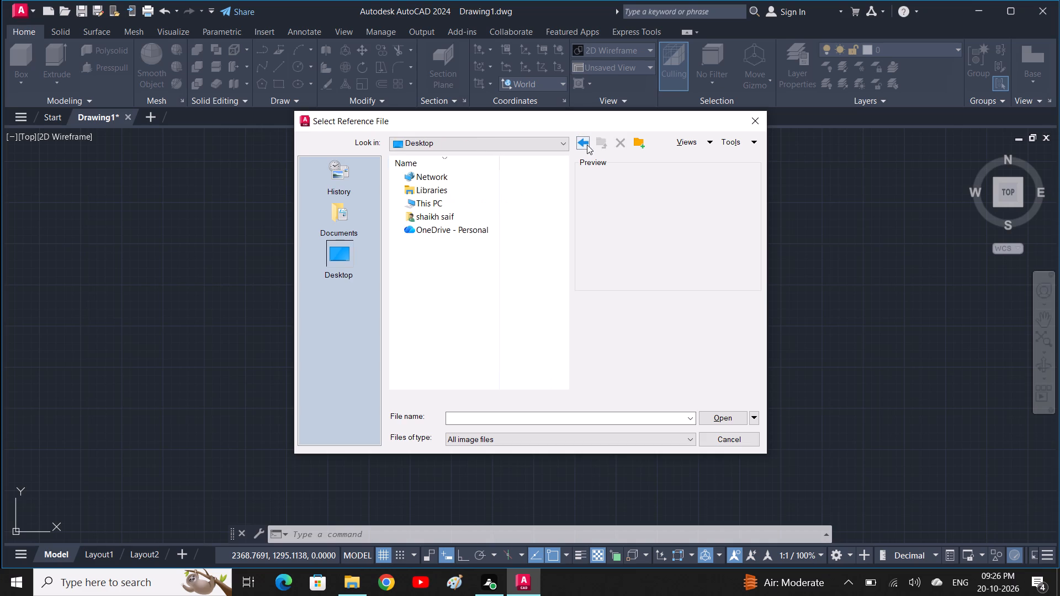
double_click(452, 214)
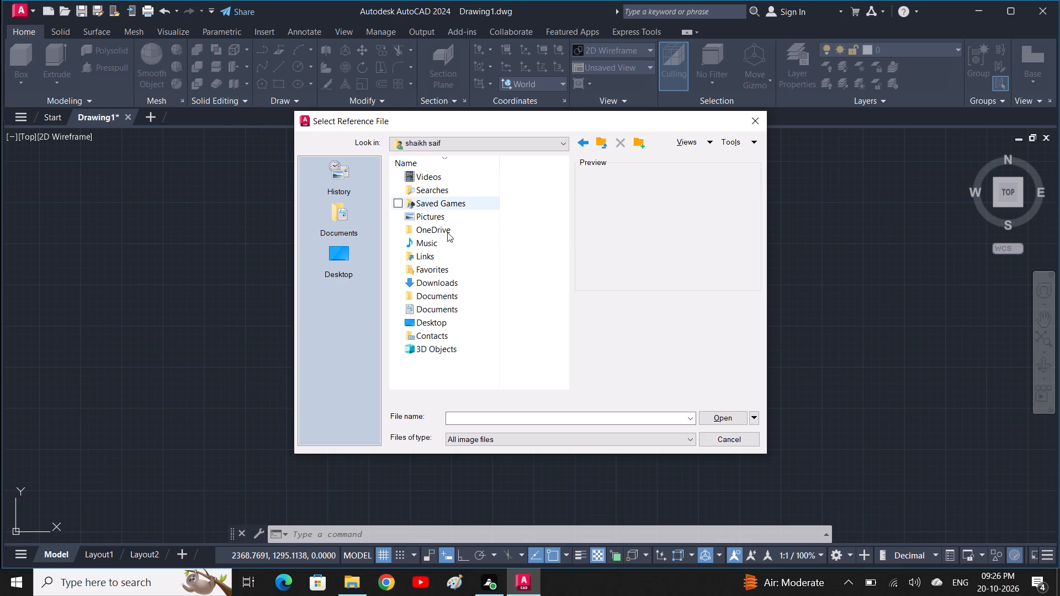
triple_click(449, 214)
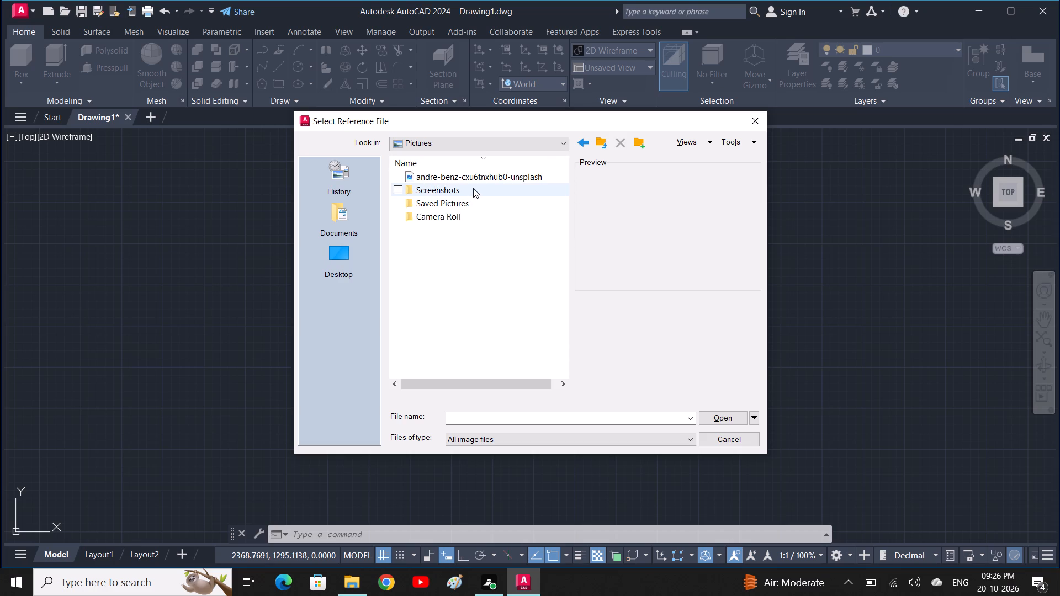
click(581, 144)
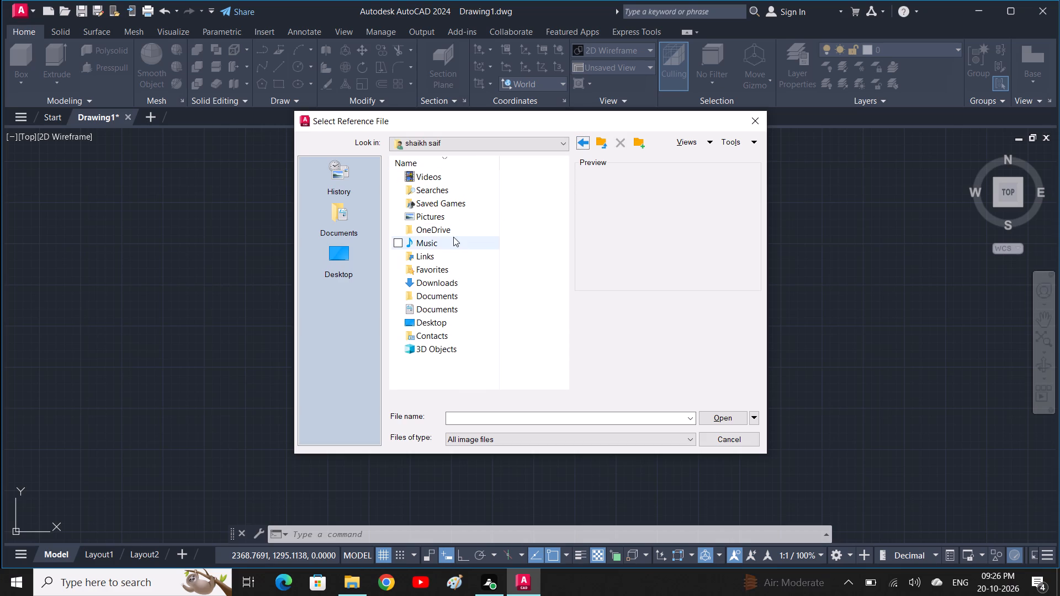
double_click(458, 227)
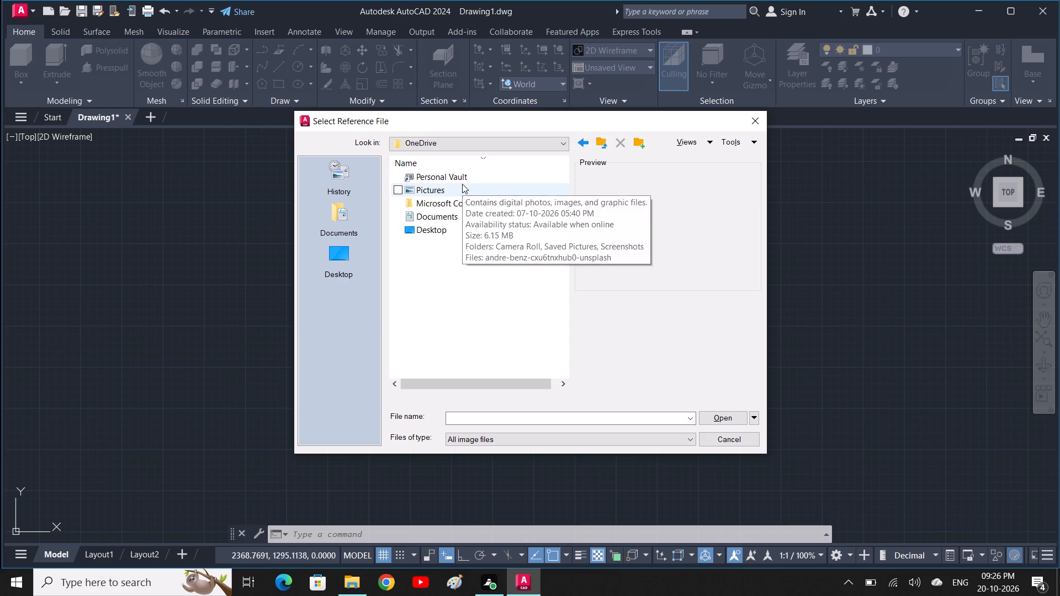
click(580, 144)
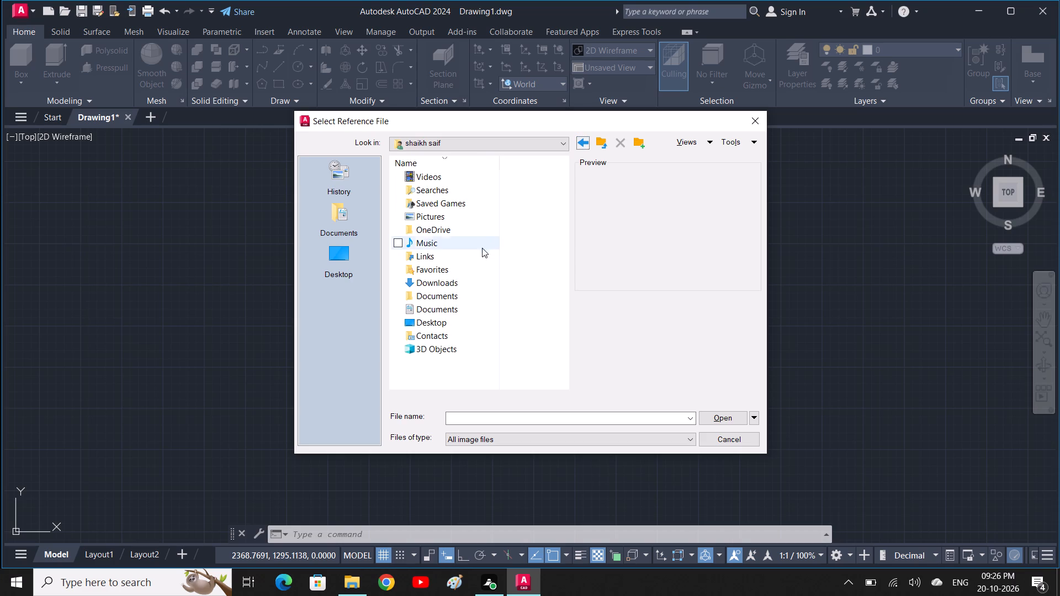
double_click(478, 280)
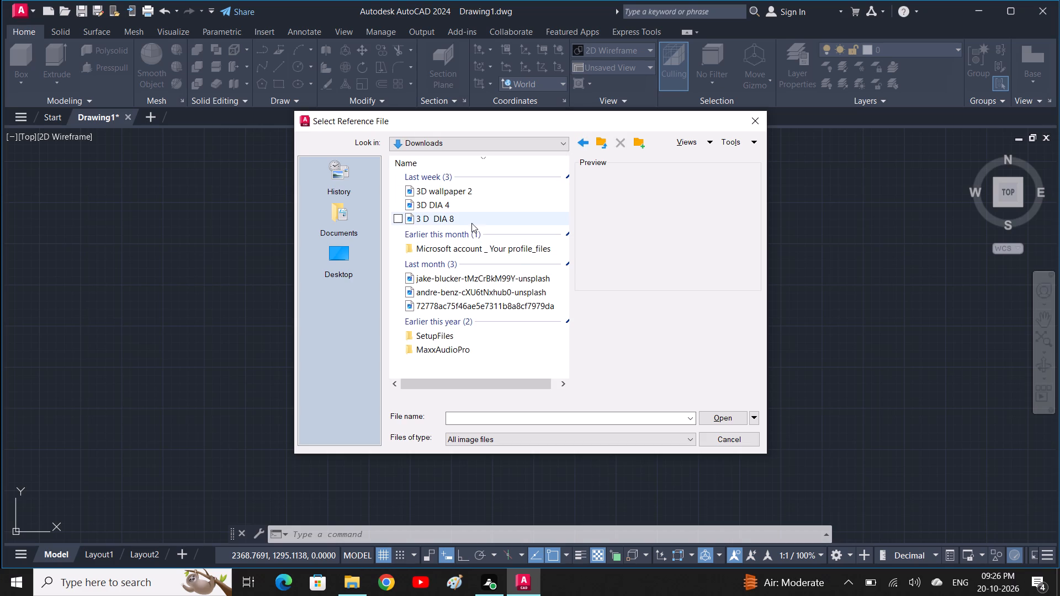
scroll(474, 216, down, 11)
scroll(480, 215, up, 8)
Examine the user profile's Documents, Desktop, Contacts and 3D Objects folders for the images, then close the file selection without attaching anything.
click(580, 143)
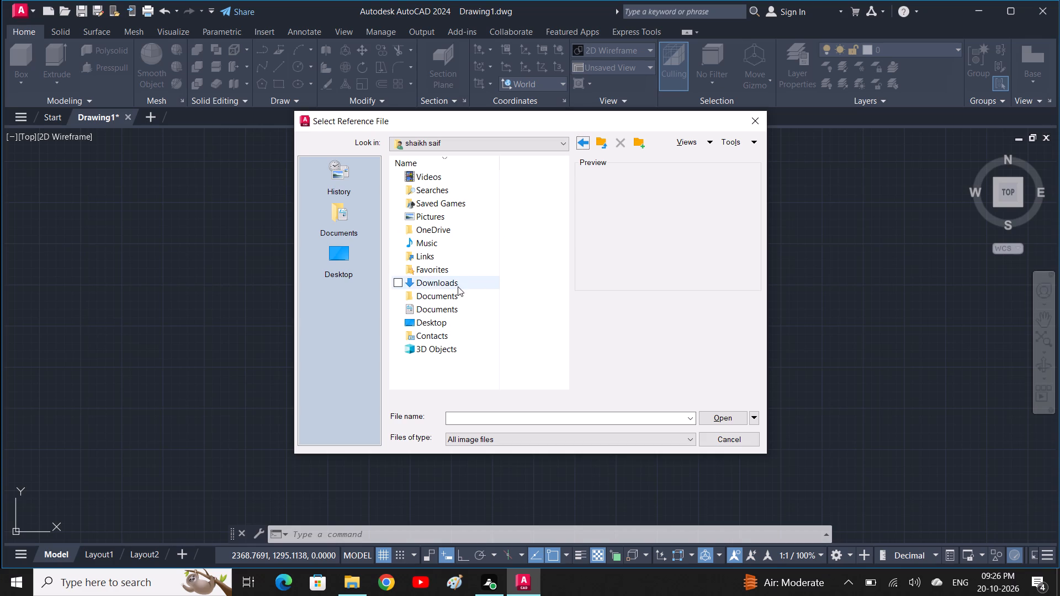
double_click(458, 293)
click(582, 145)
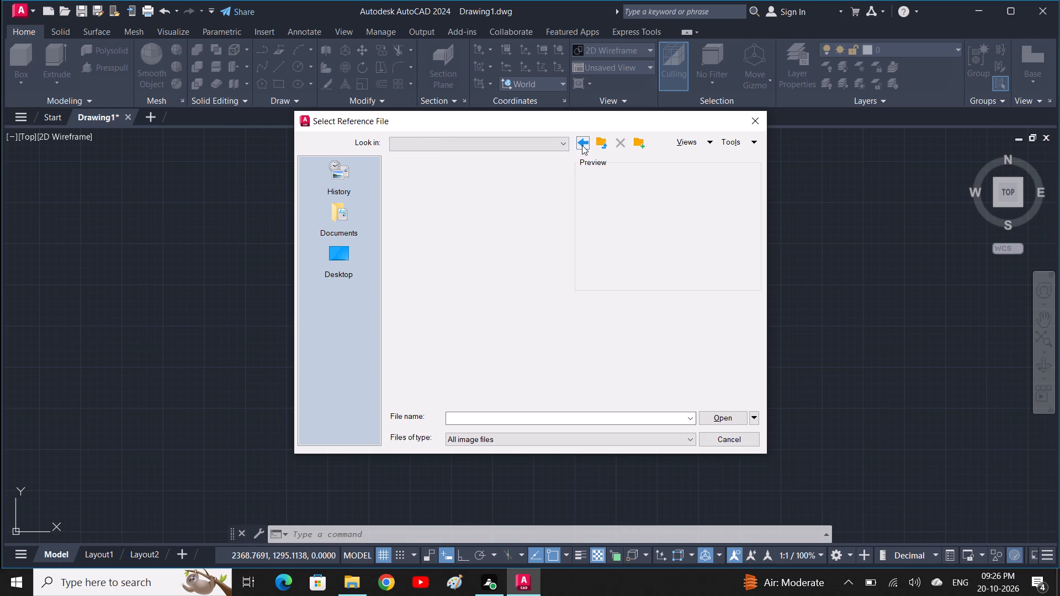
double_click(460, 311)
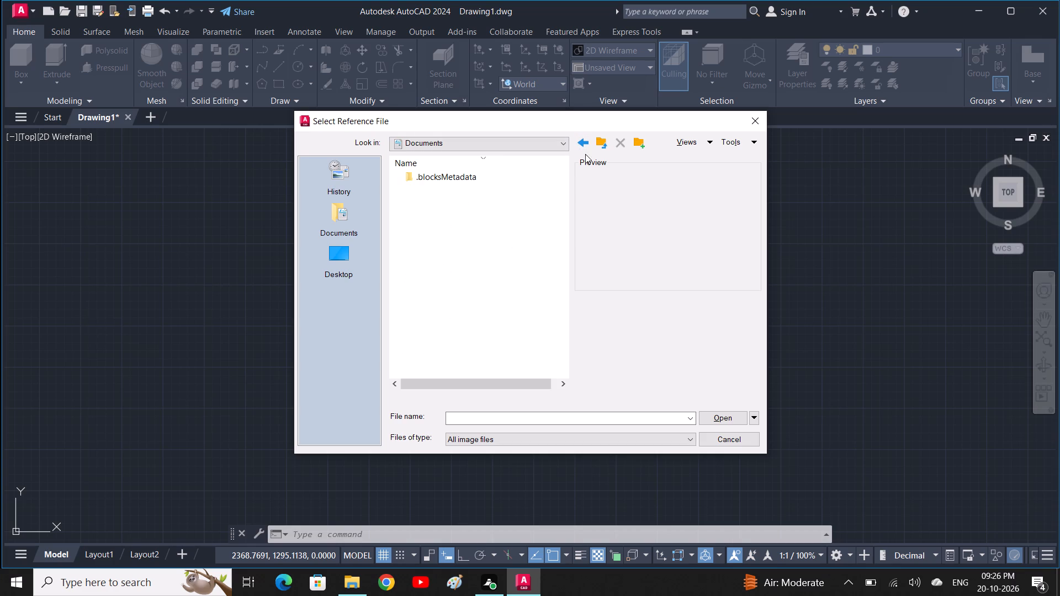
click(586, 140)
double_click(470, 324)
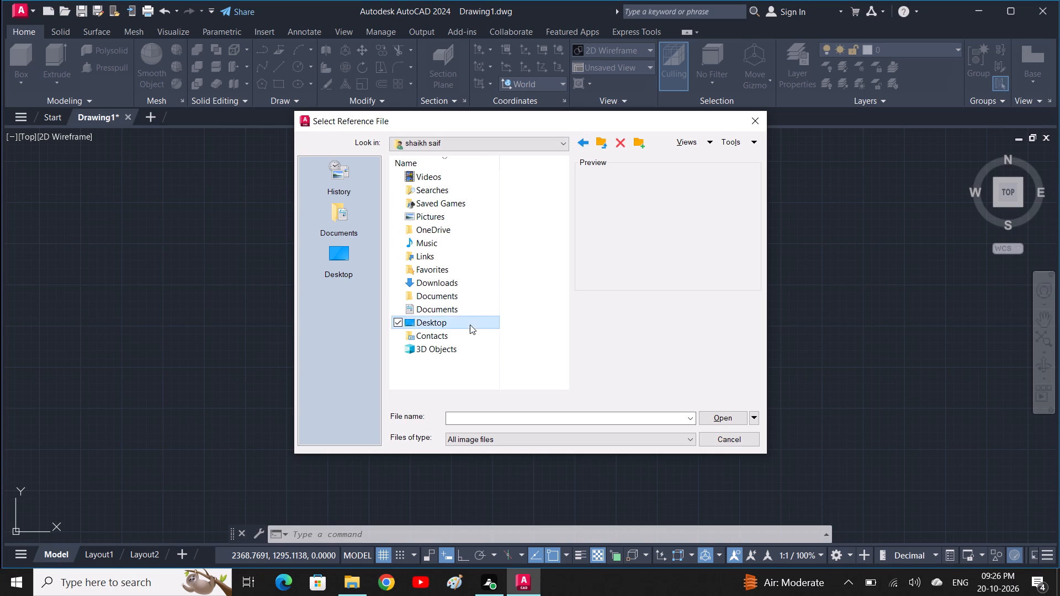
click(587, 146)
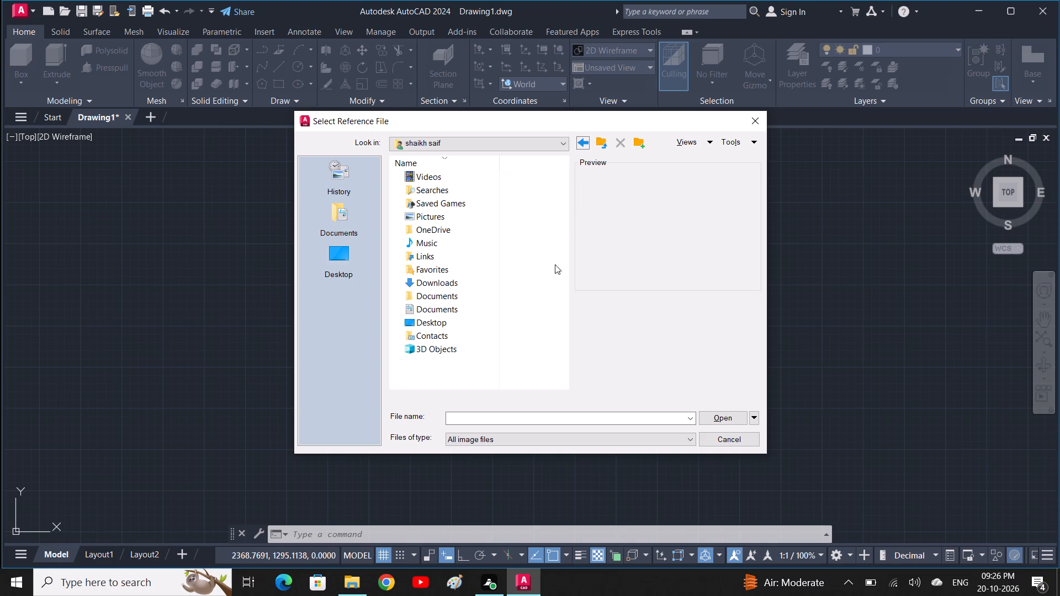
triple_click(486, 336)
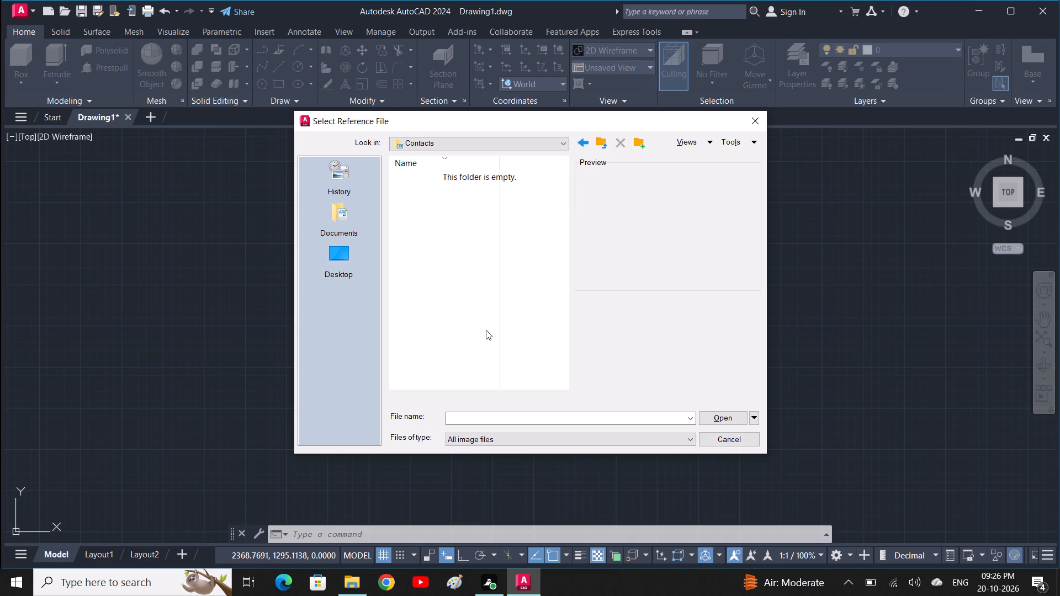
click(589, 144)
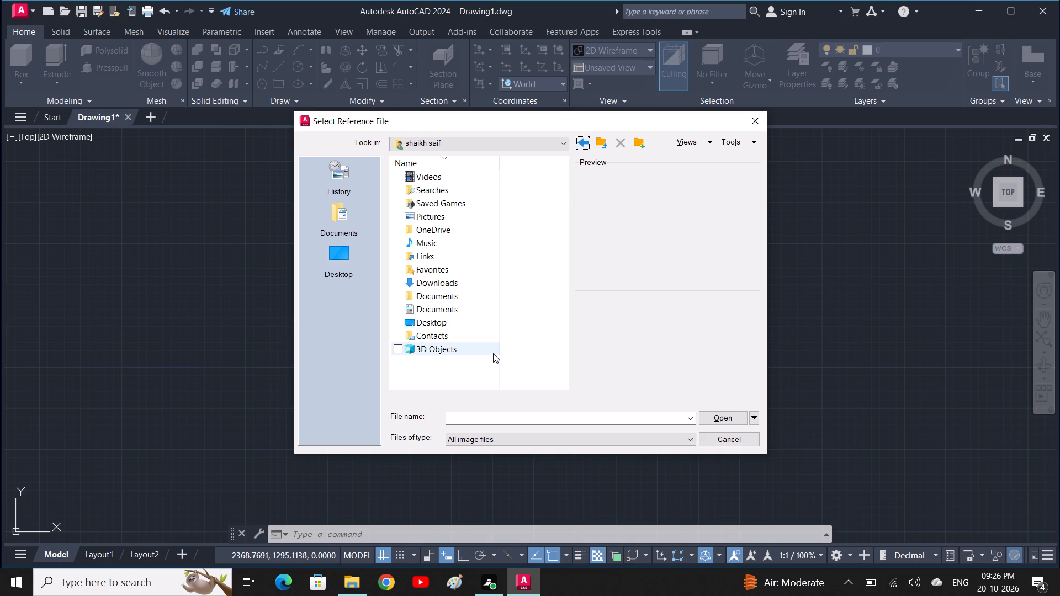
click(491, 356)
triple_click(484, 345)
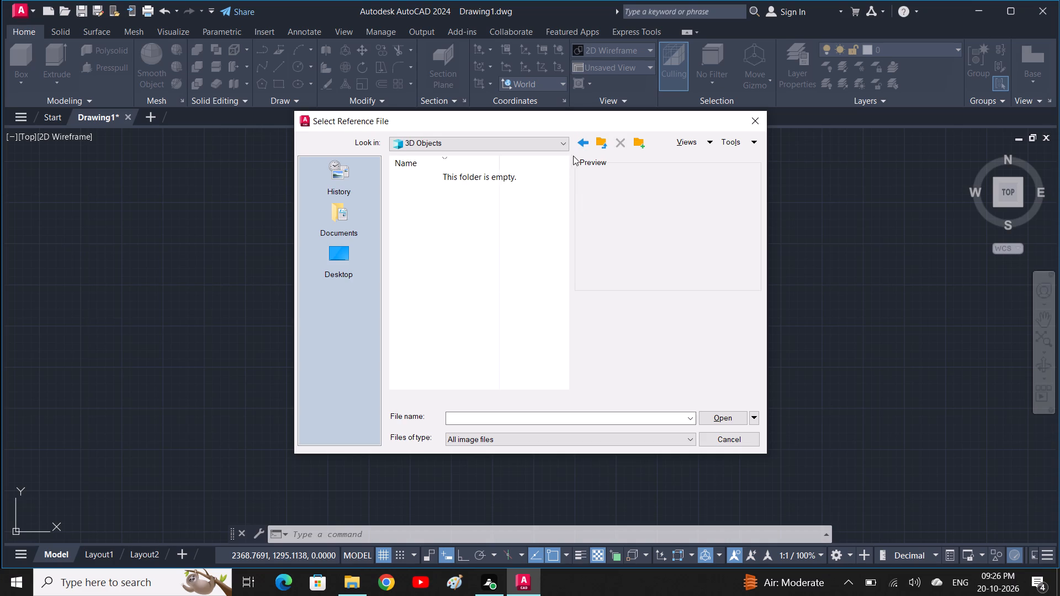
click(585, 140)
scroll(492, 201, up, 2)
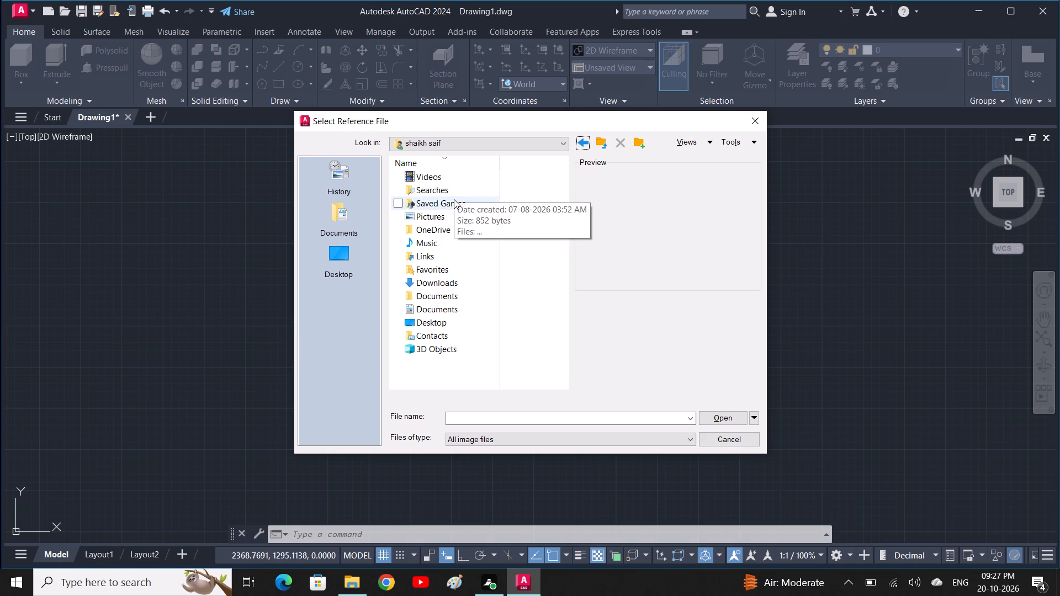
click(452, 201)
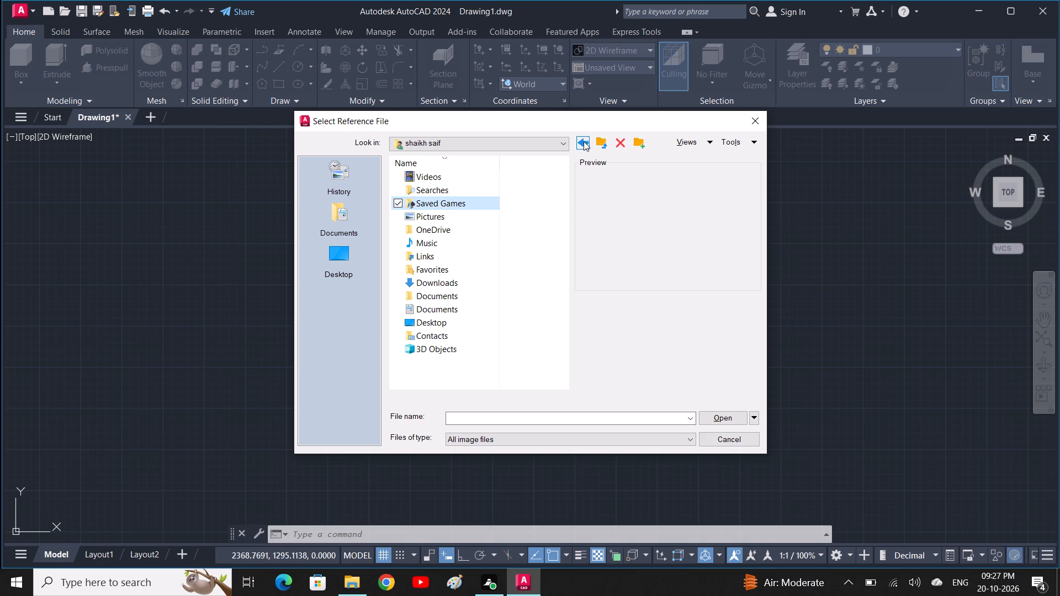
click(584, 142)
click(755, 121)
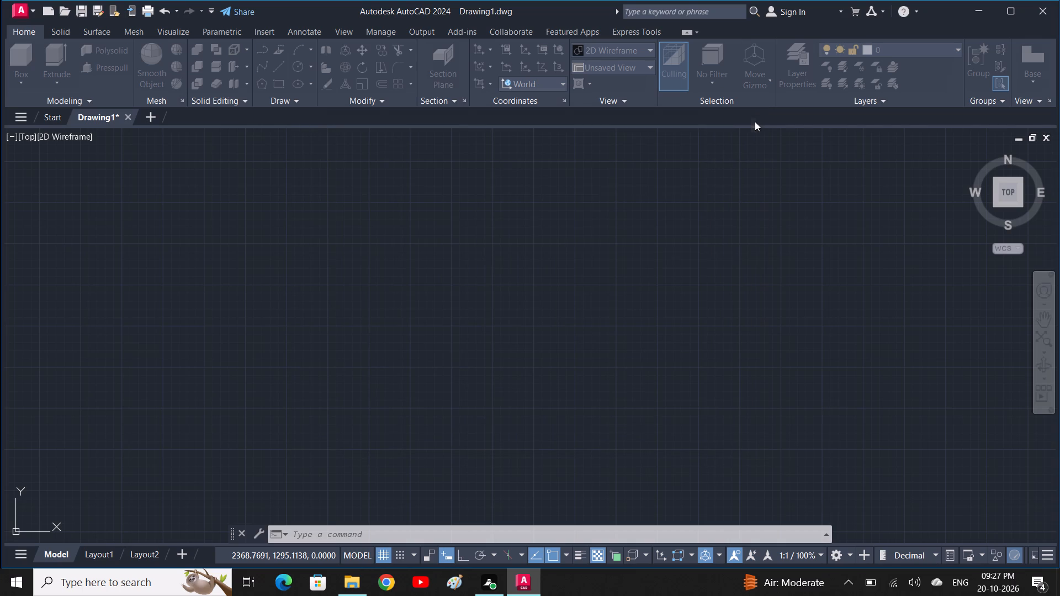
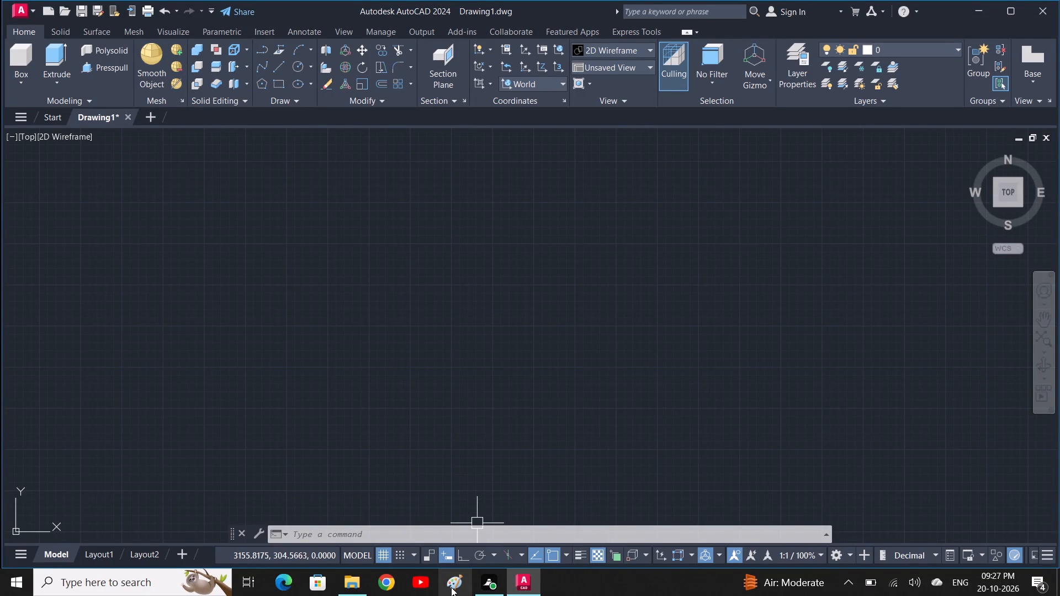
Open the 3 D DIA 12 png image from the OneDrive folder in Photos, check it, and close it along with the folder window.
right_click(352, 585)
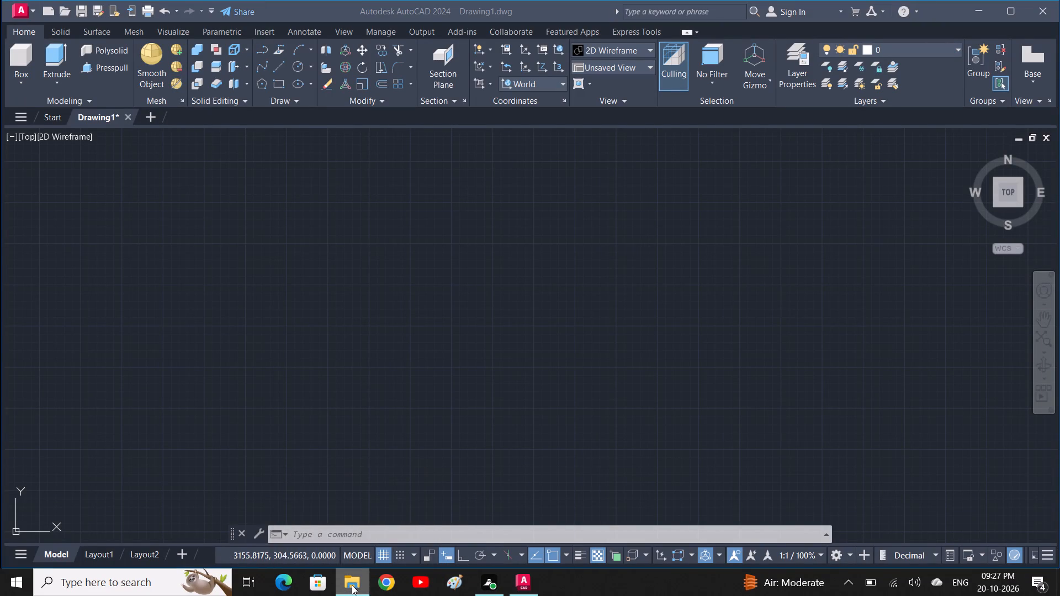
click(352, 585)
click(352, 585)
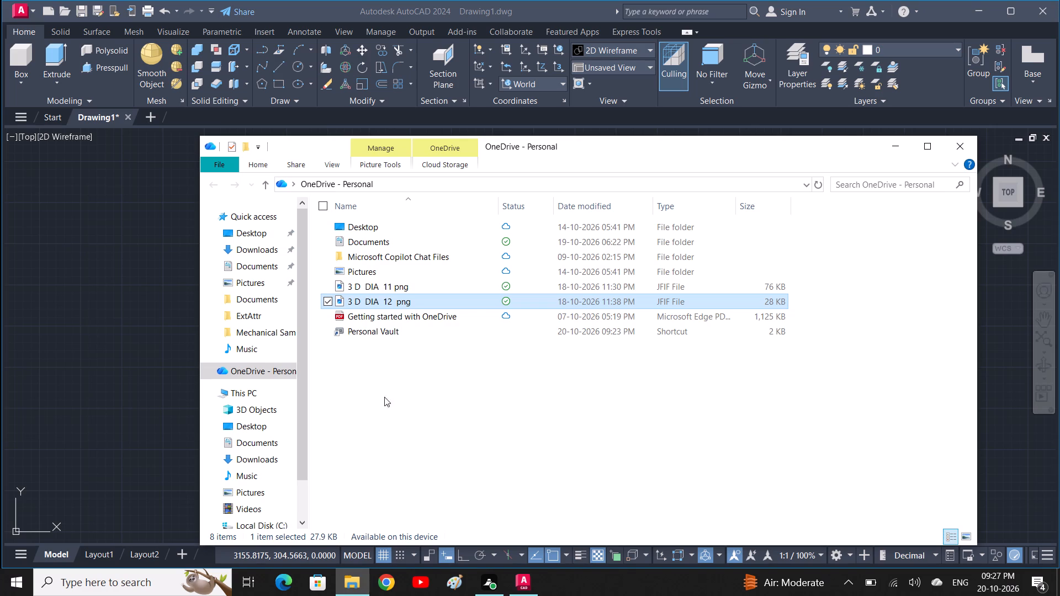
right_click(411, 299)
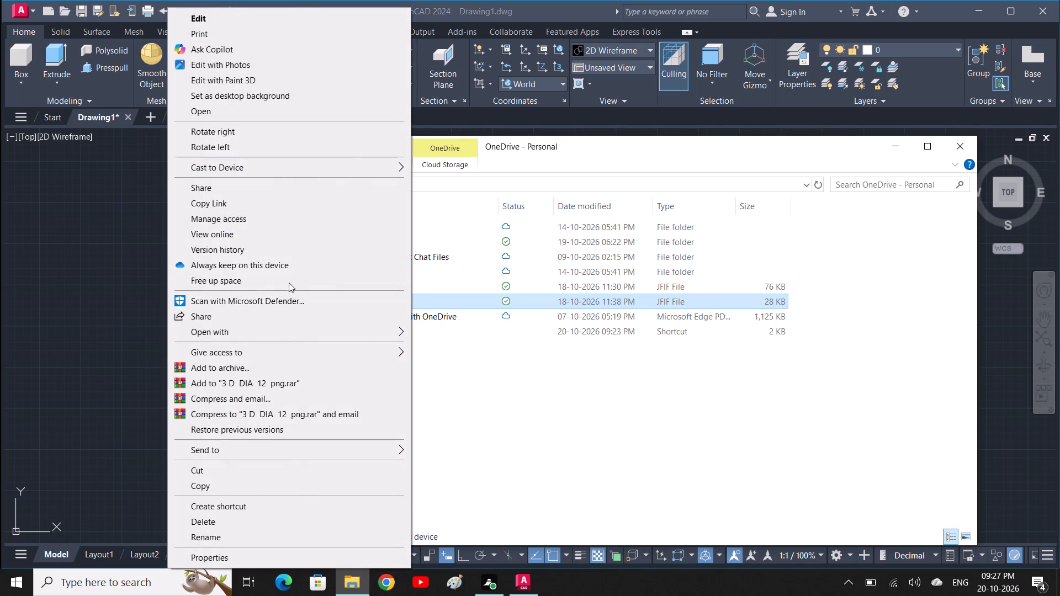
click(277, 67)
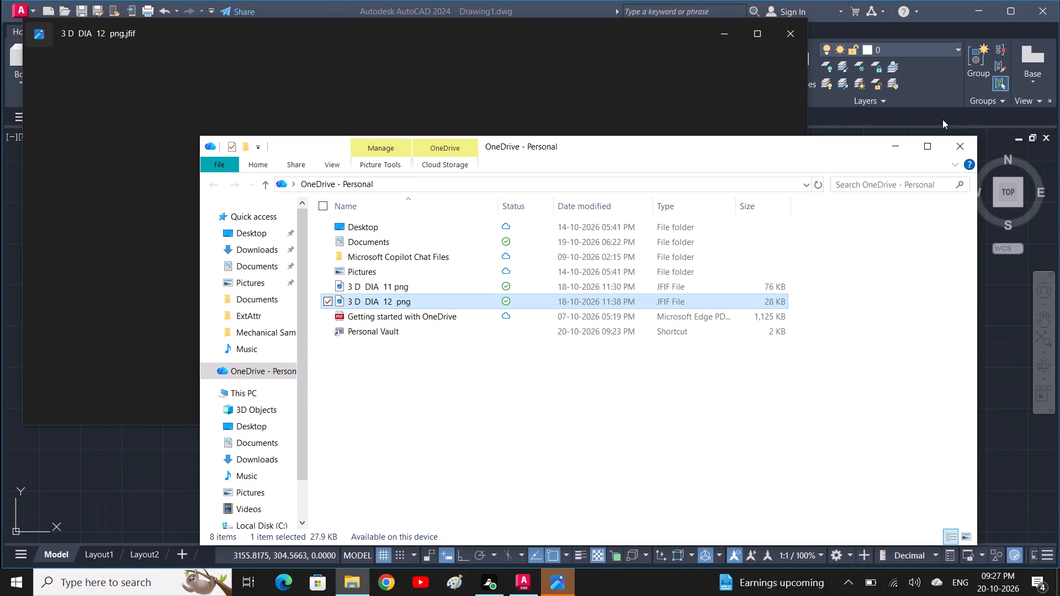
click(963, 141)
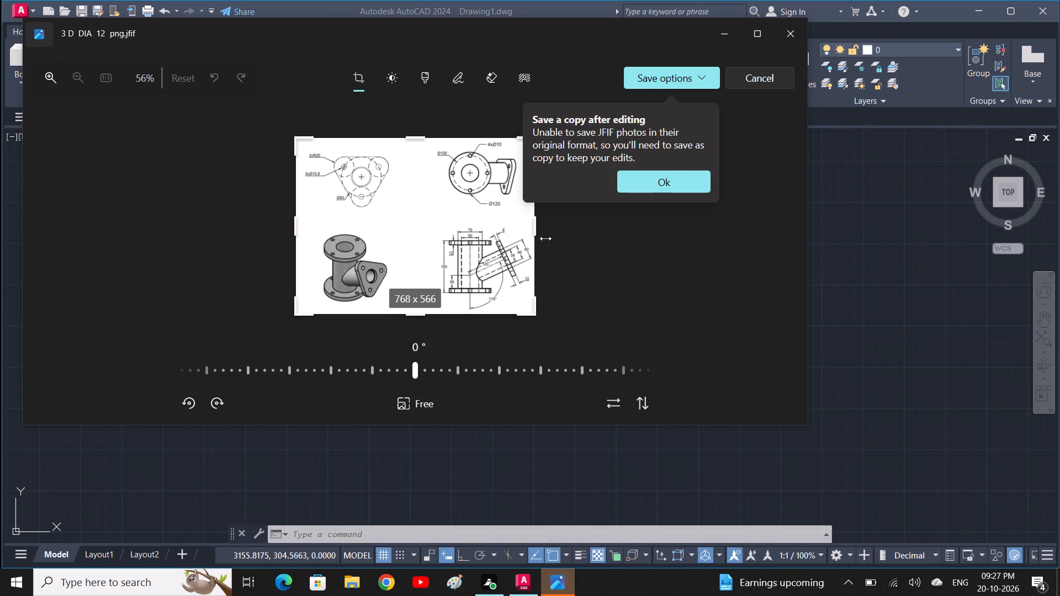
click(783, 35)
Open the recent 3 D DIA 11 png image for editing in Photos and close both File Explorer windows.
triple_click(341, 588)
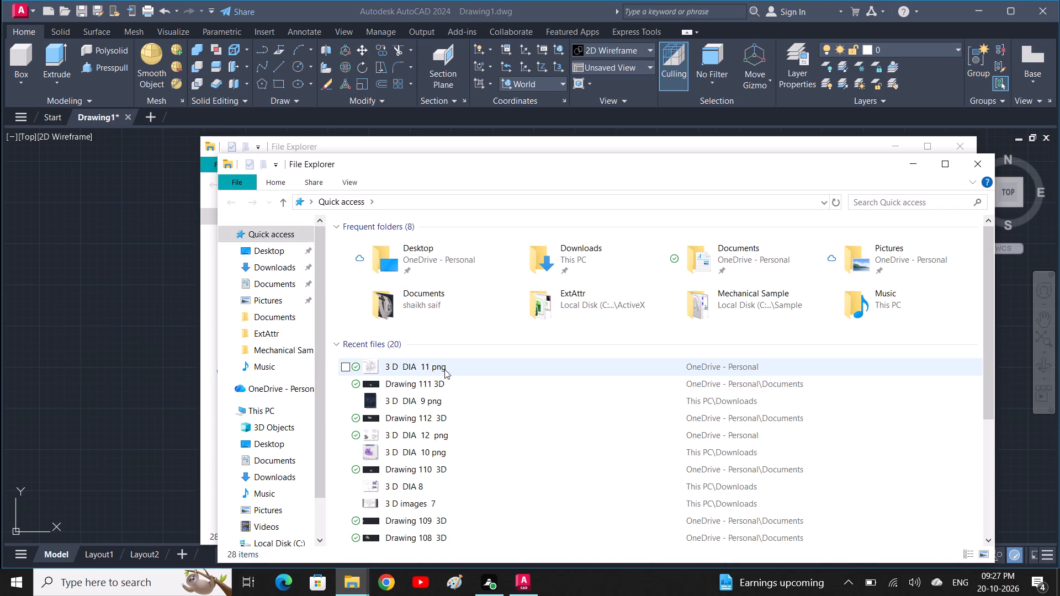
click(444, 368)
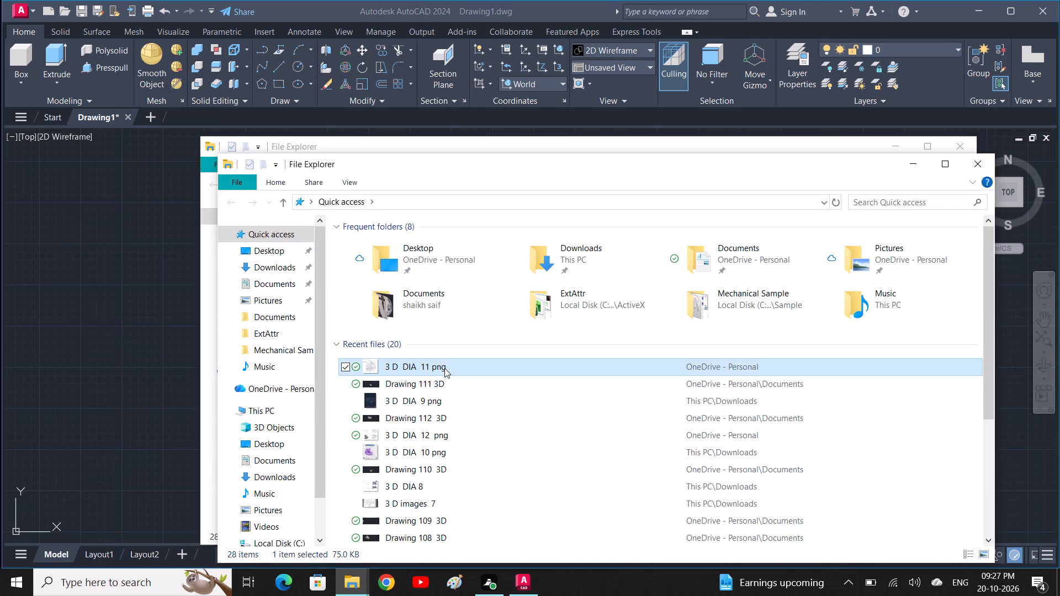
right_click(444, 367)
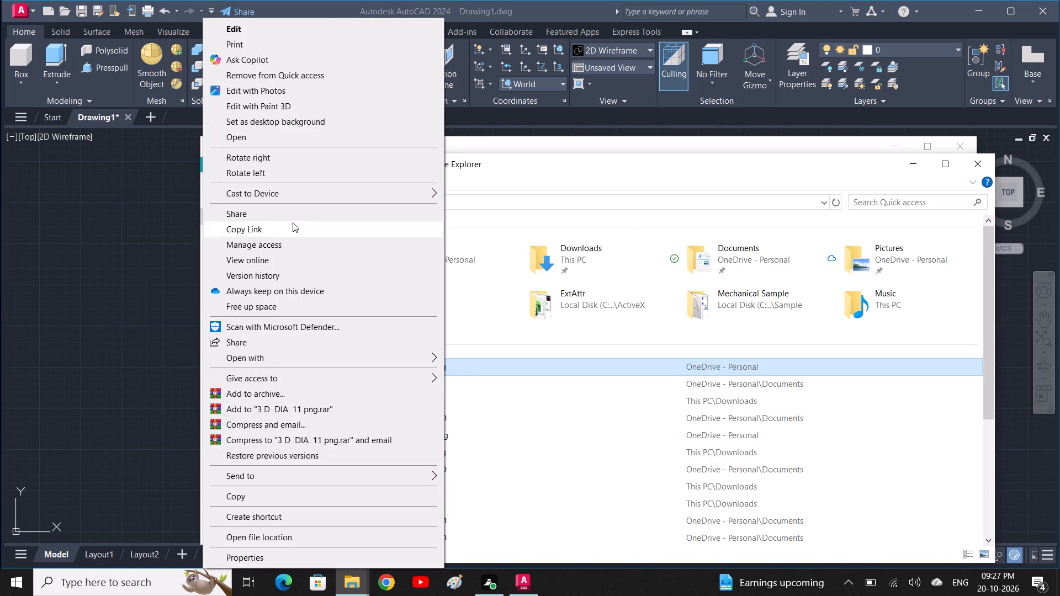
click(320, 94)
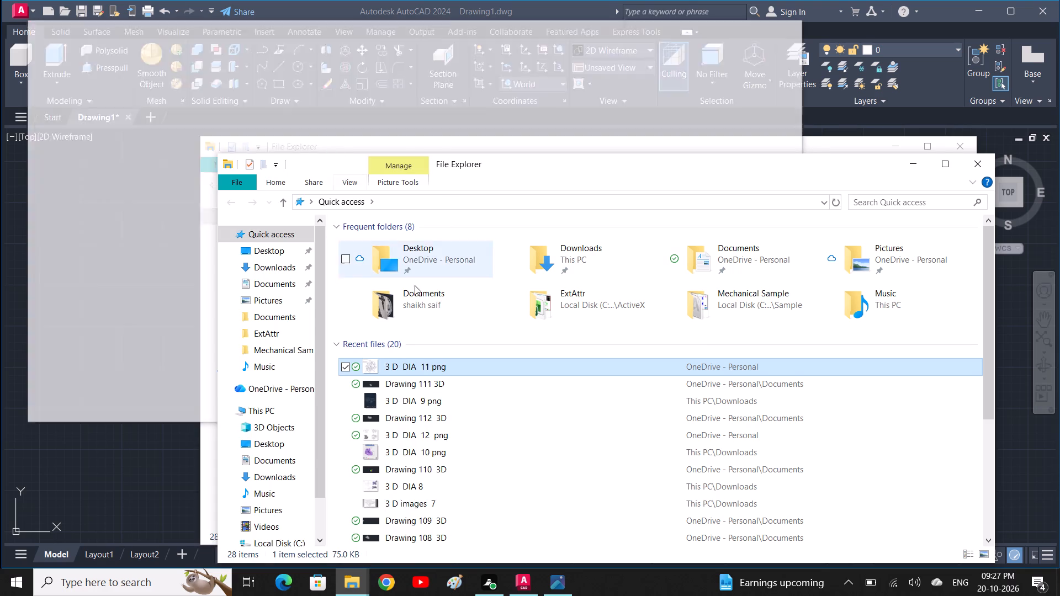
click(981, 168)
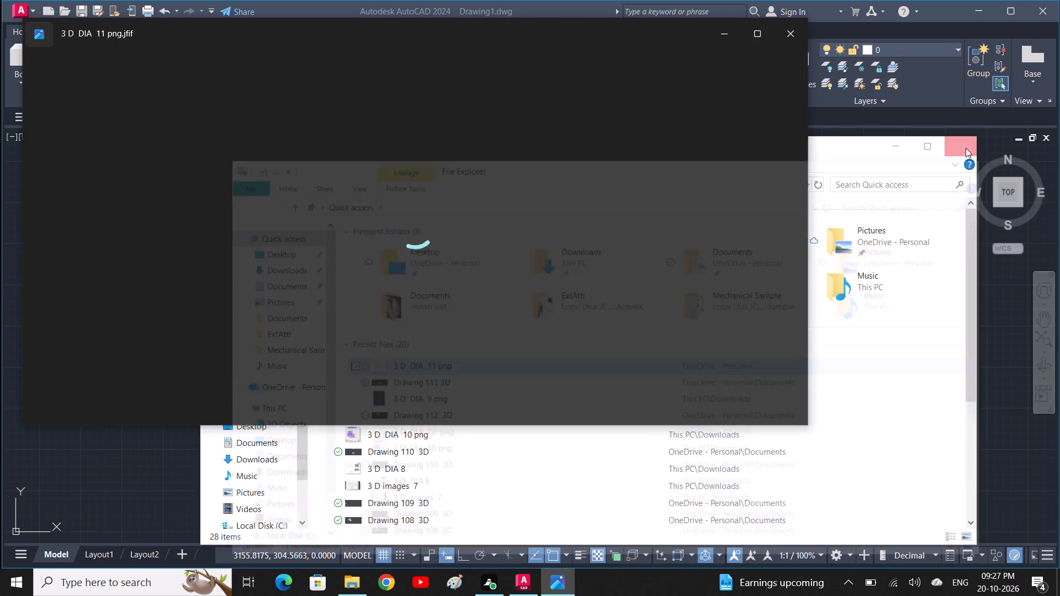
click(964, 147)
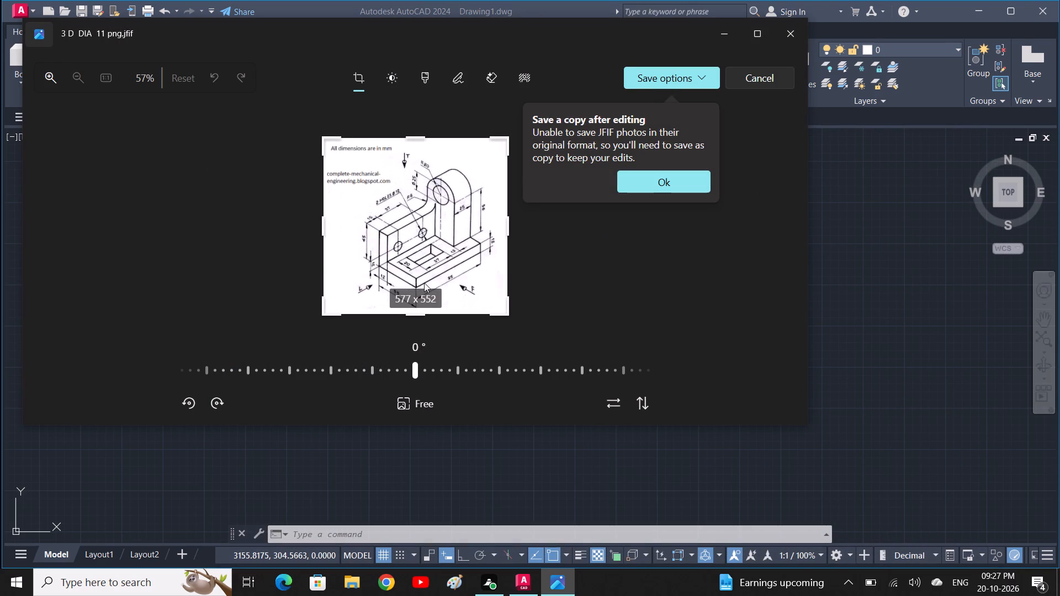
Narrow the Photos window to a little over half its width so it sits beside the AutoCAD drawing area.
click(807, 195)
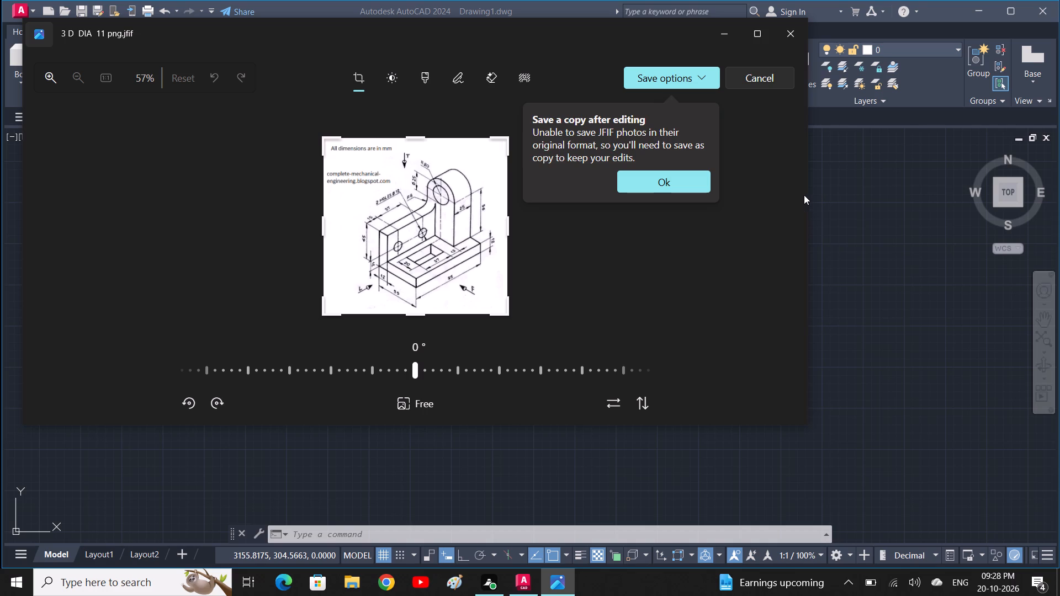
drag(809, 199, 640, 212)
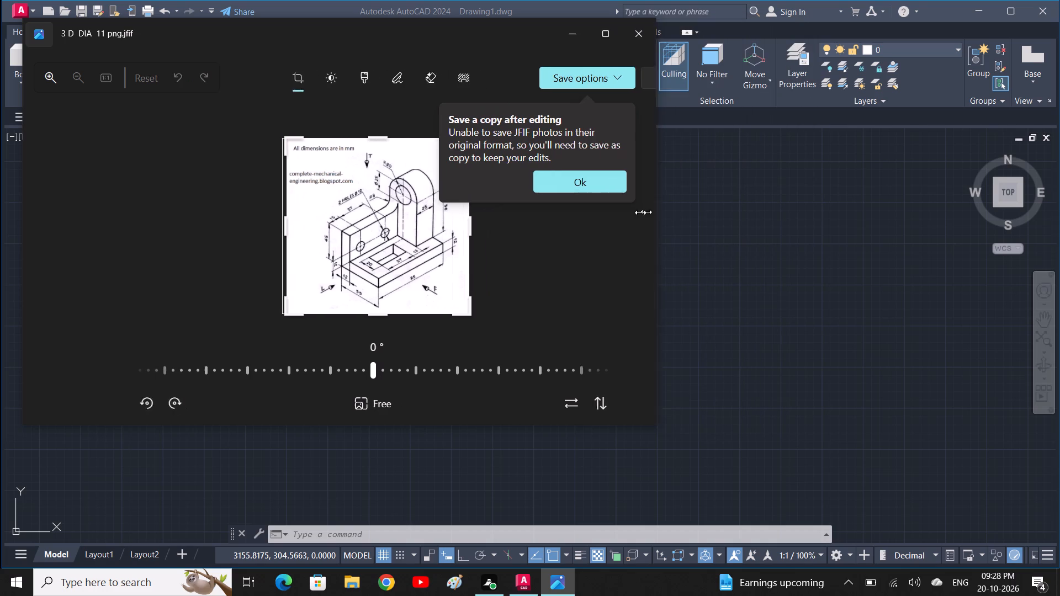
drag(640, 212, 453, 236)
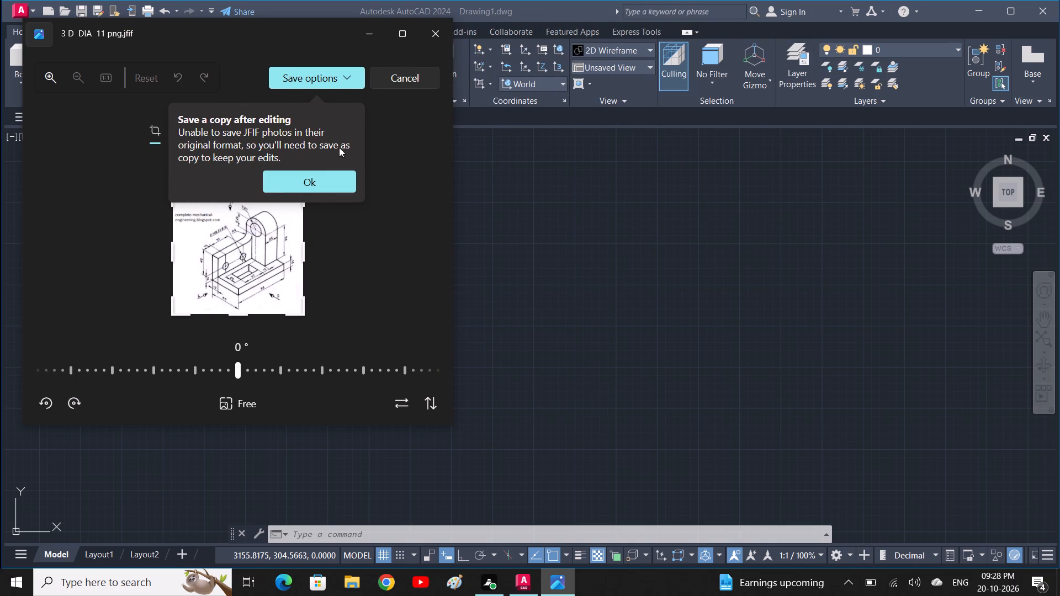
click(344, 77)
click(386, 216)
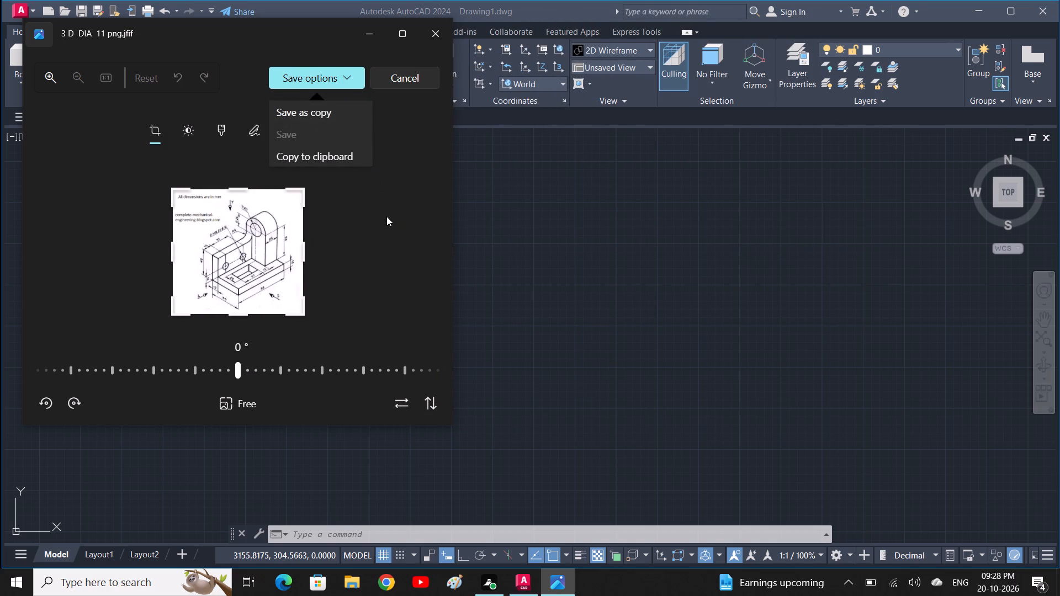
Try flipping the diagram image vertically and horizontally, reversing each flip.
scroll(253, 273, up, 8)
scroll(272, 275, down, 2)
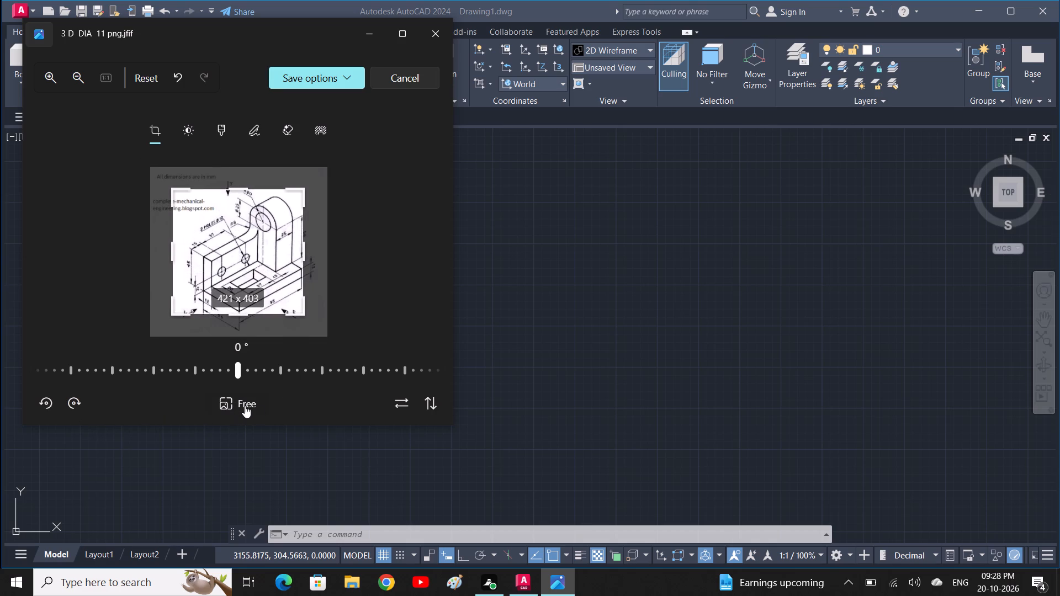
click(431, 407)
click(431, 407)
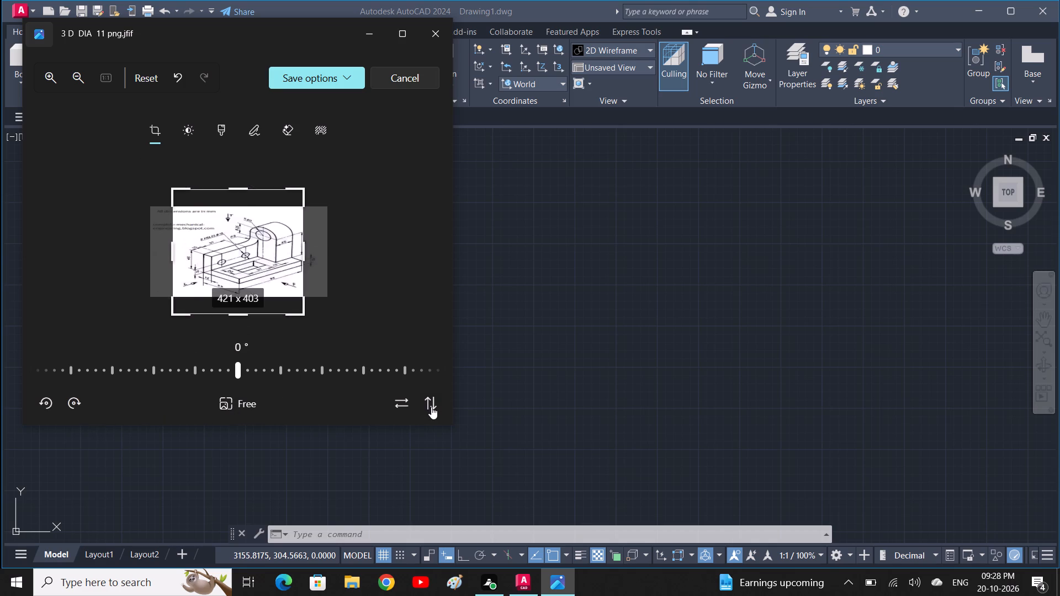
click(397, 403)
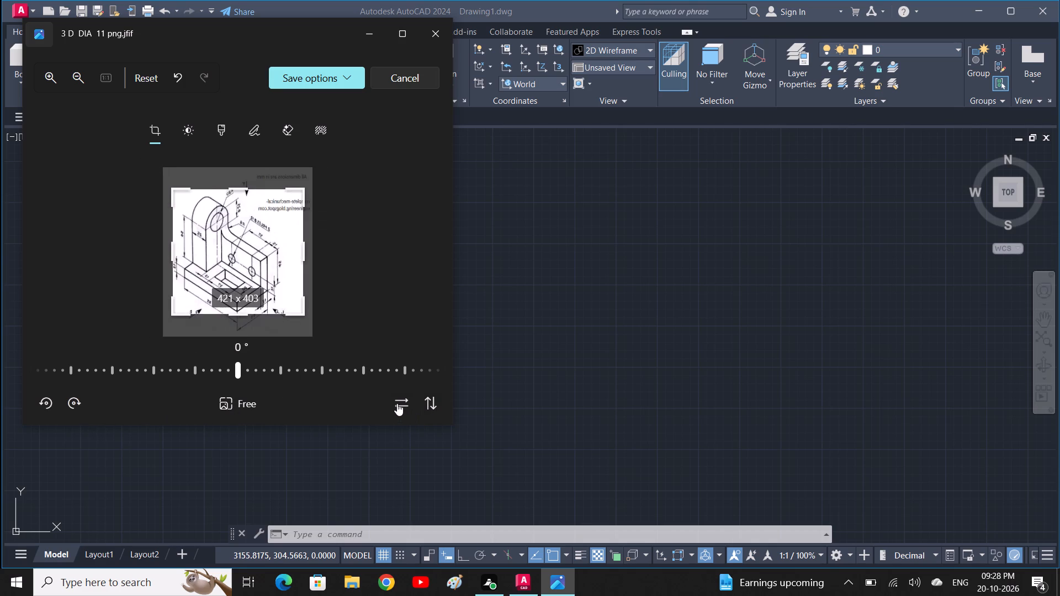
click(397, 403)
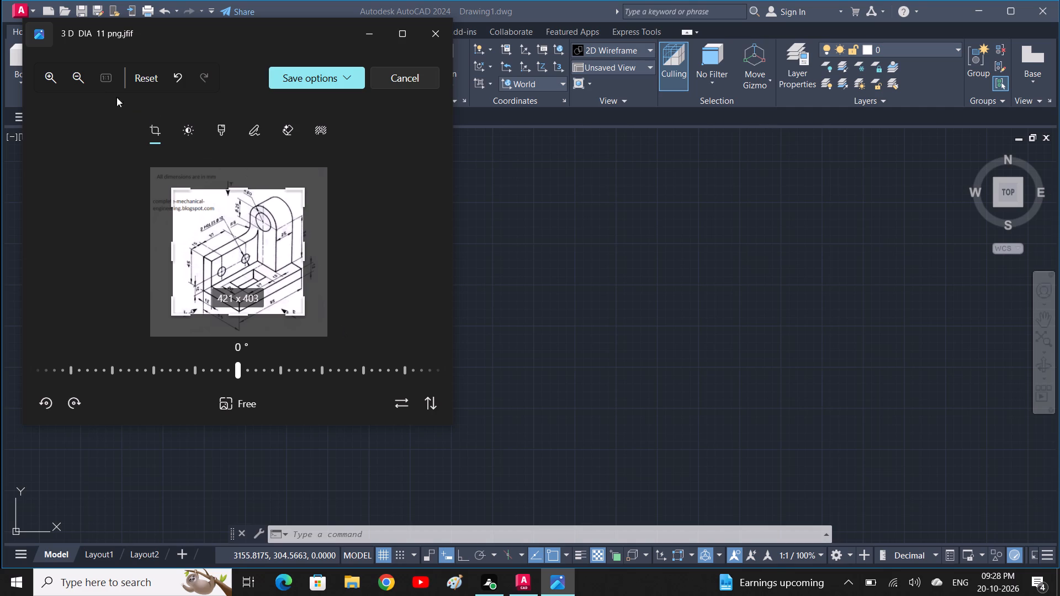
Maximize the Photos window and adjust the zoom to examine the bracket diagram and its dimensions.
click(151, 131)
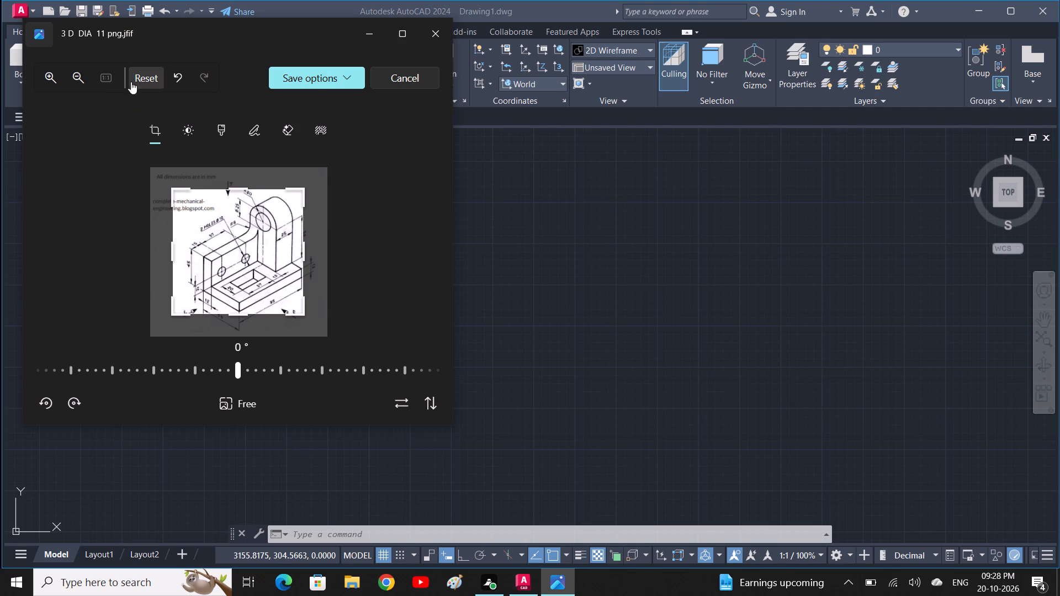
click(48, 77)
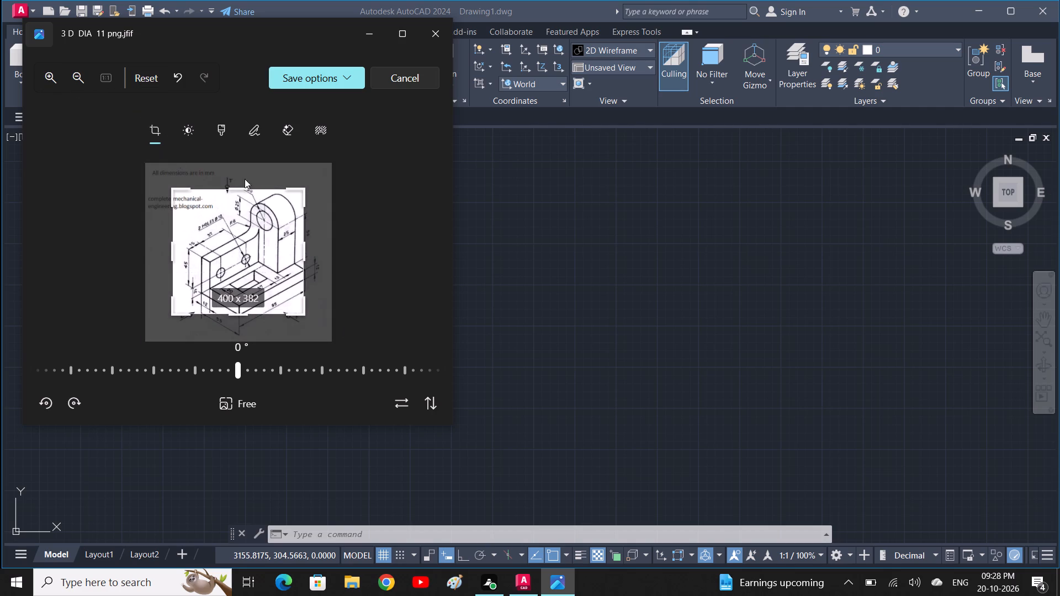
scroll(319, 220, down, 2)
click(400, 28)
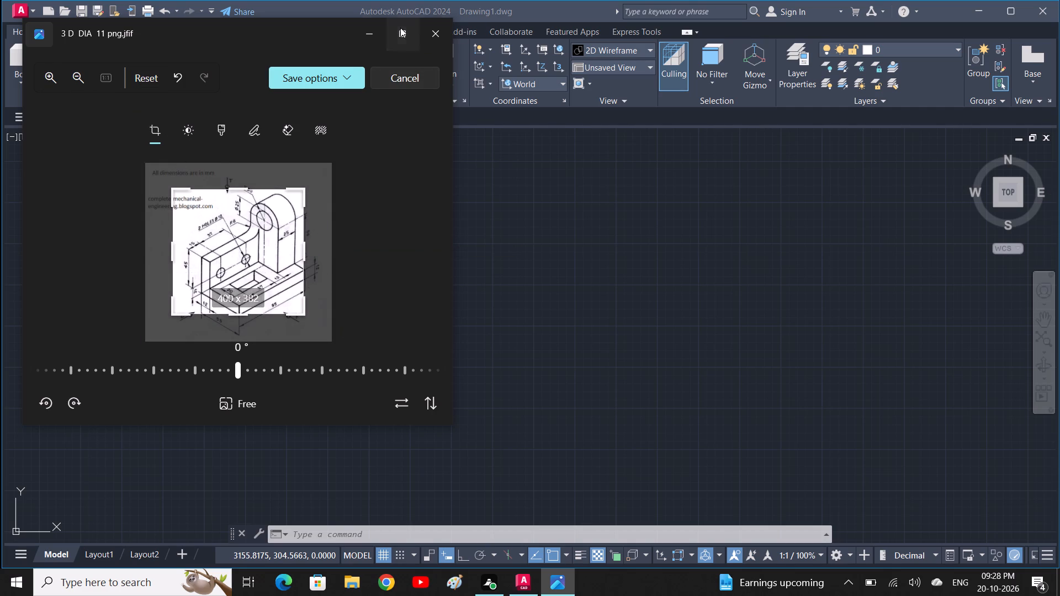
scroll(577, 294, down, 5)
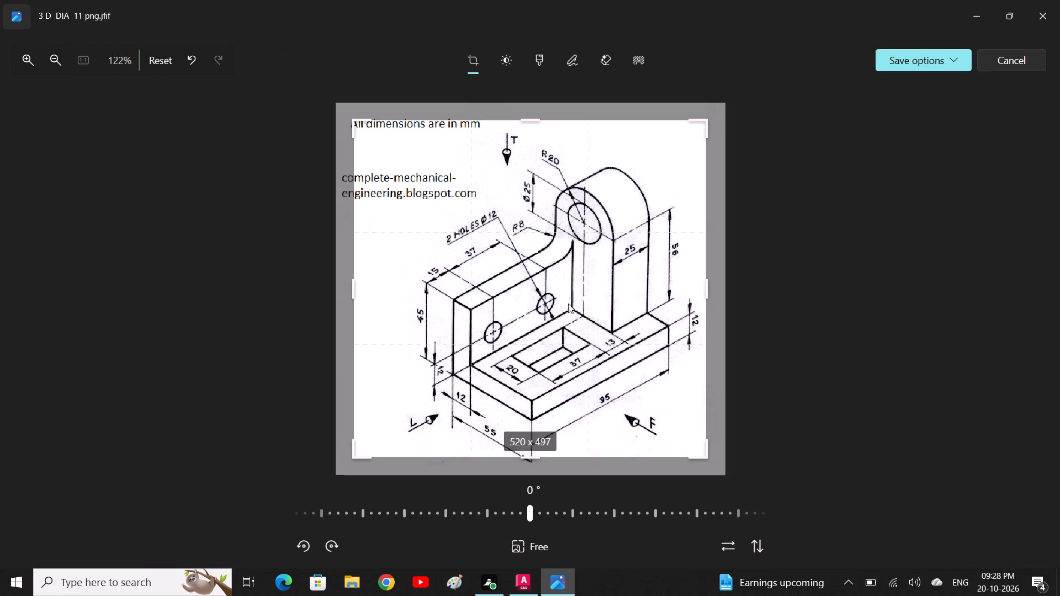
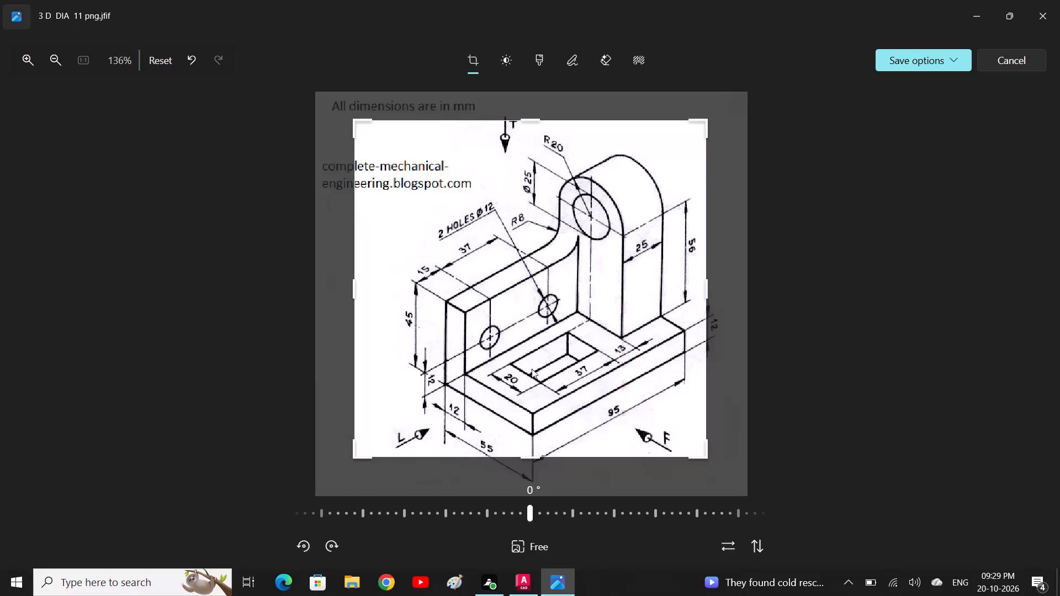
Centre the bracket diagram within the crop frame at a readable size and examine its dimensions.
scroll(532, 369, up, 2)
scroll(532, 369, down, 3)
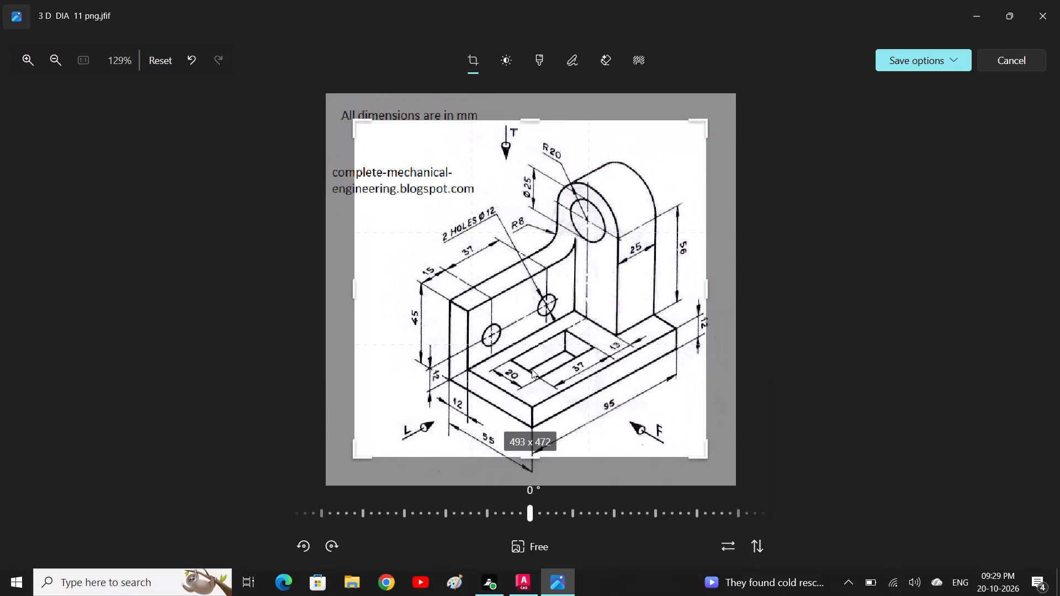
scroll(532, 369, down, 1)
middle_drag(574, 359, 547, 352)
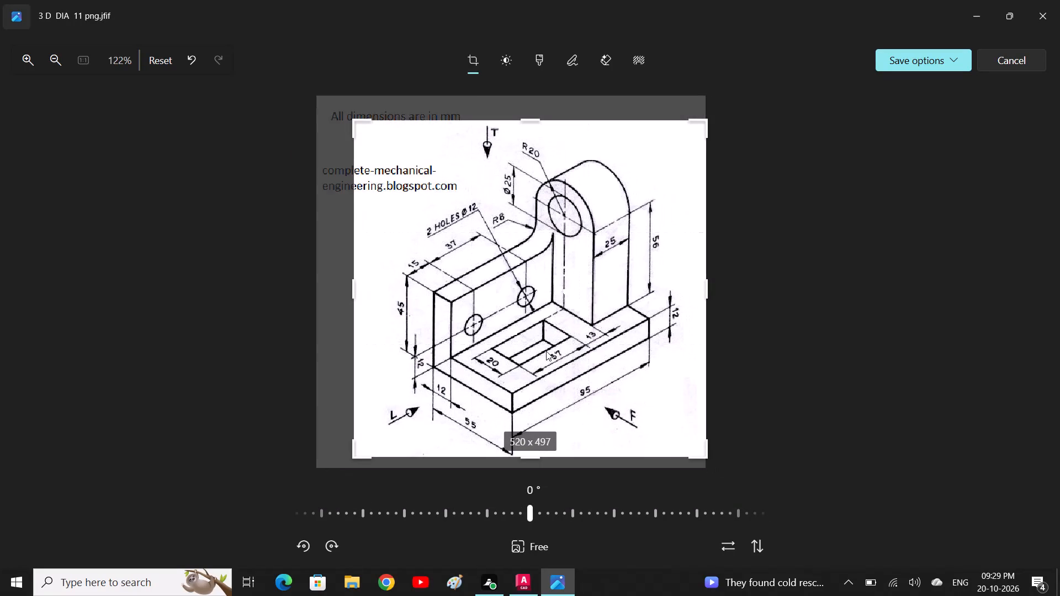
scroll(549, 351, up, 1)
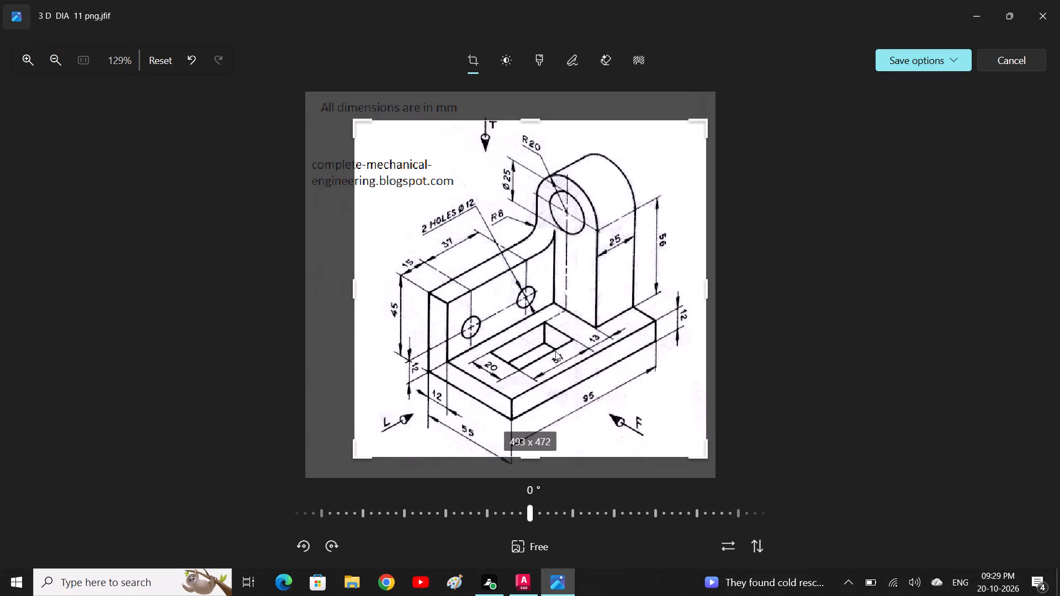
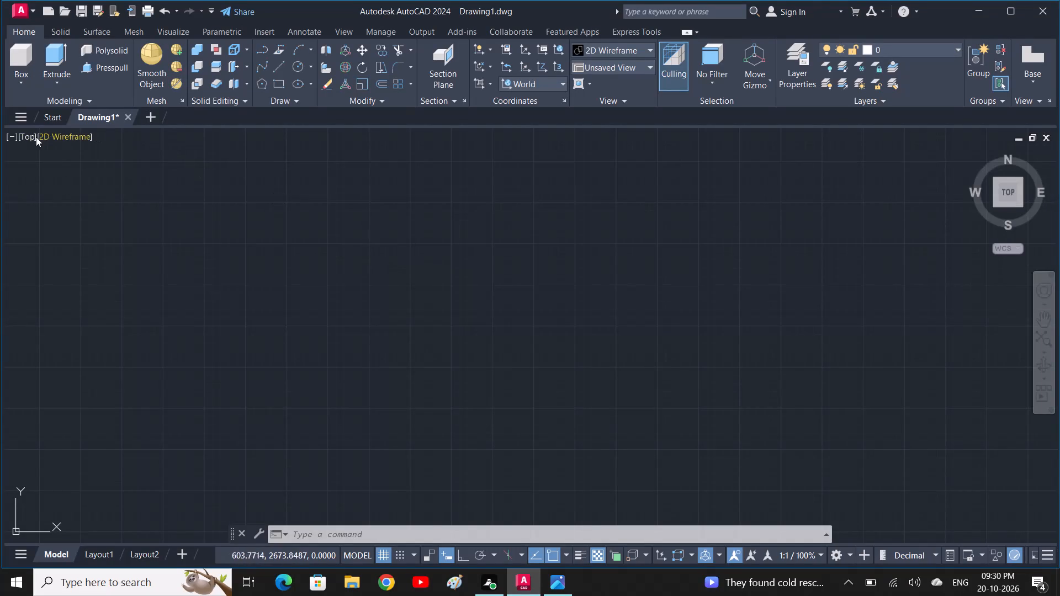
Set the Top view and draw a 95 by 55 mm rectangle for the bracket's base.
click(24, 139)
click(33, 164)
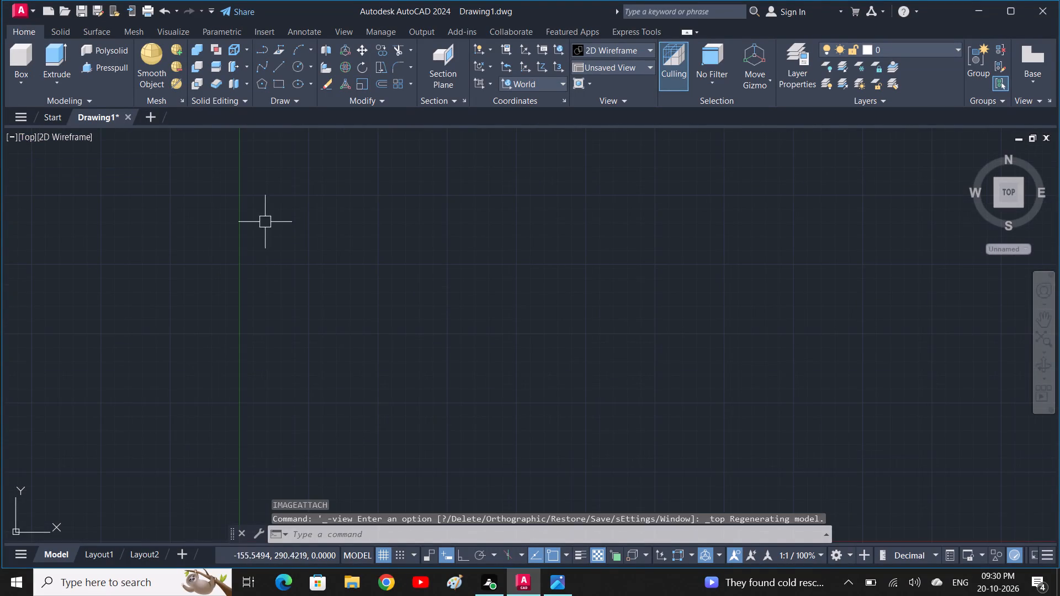
scroll(389, 221, down, 1)
key(r)
text(EC)
key(space)
click(512, 300)
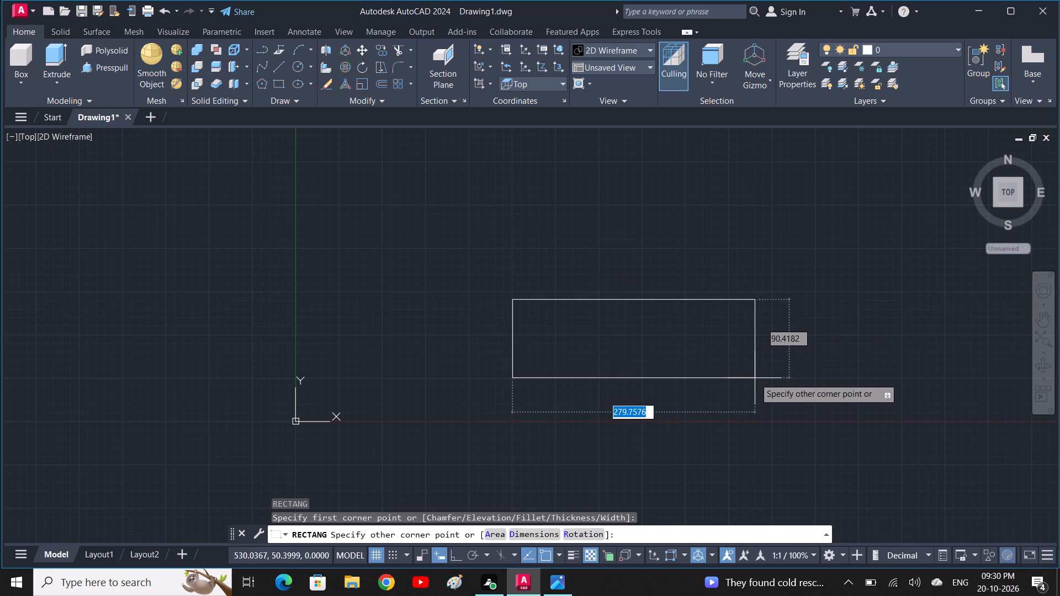
key(9)
key(5)
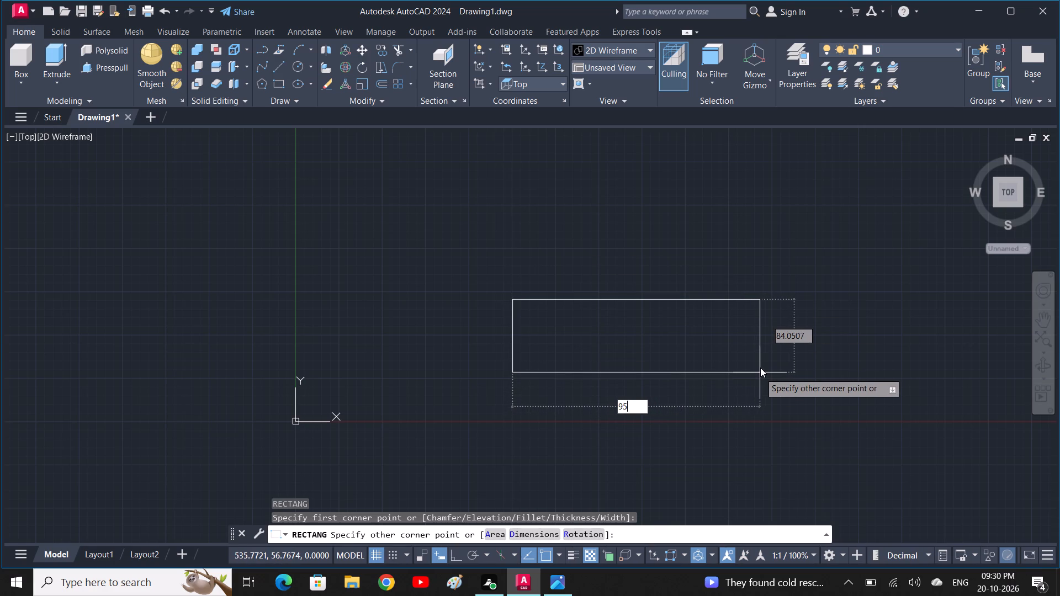
key(comma)
text(55)
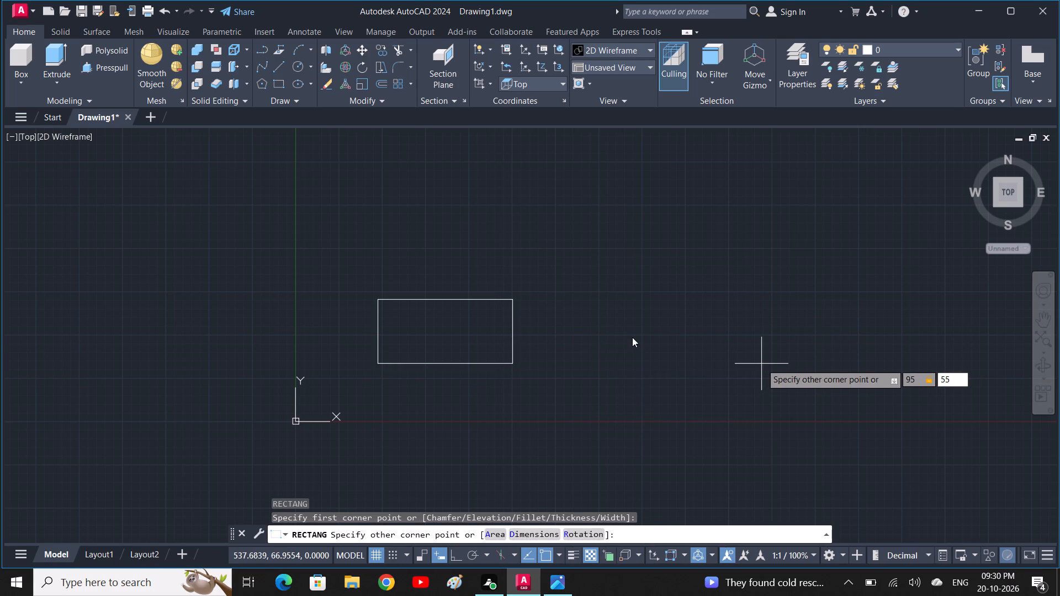
key(space)
scroll(600, 327, up, 1)
middle_drag(592, 327, 646, 421)
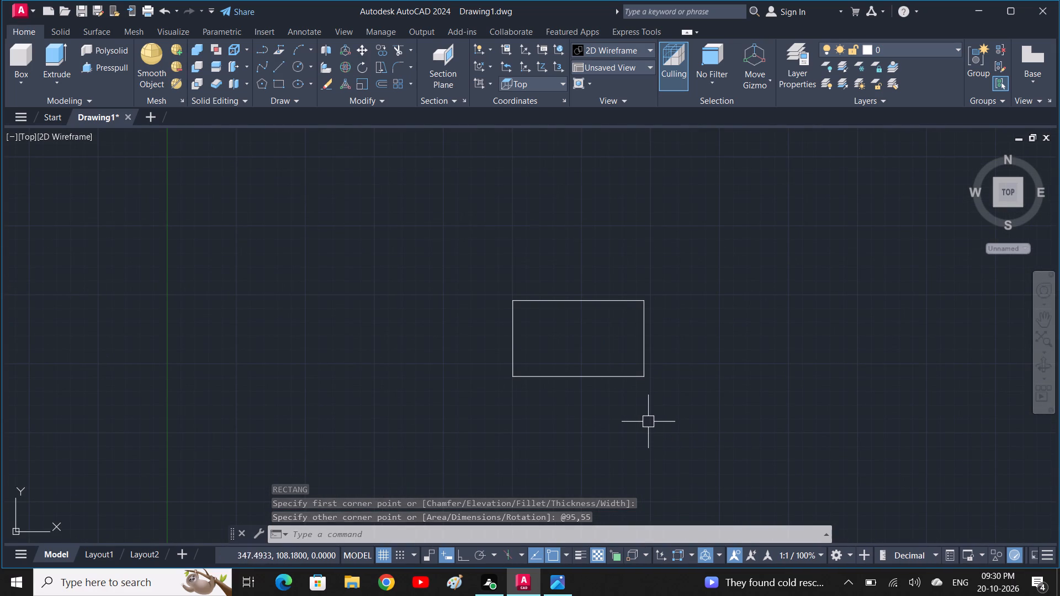
Following the diagram, draw lines from the rectangle's lower-right corner 25 and 13 mm leftward along the bottom edge, finishing with about 61 mm straight up.
click(550, 584)
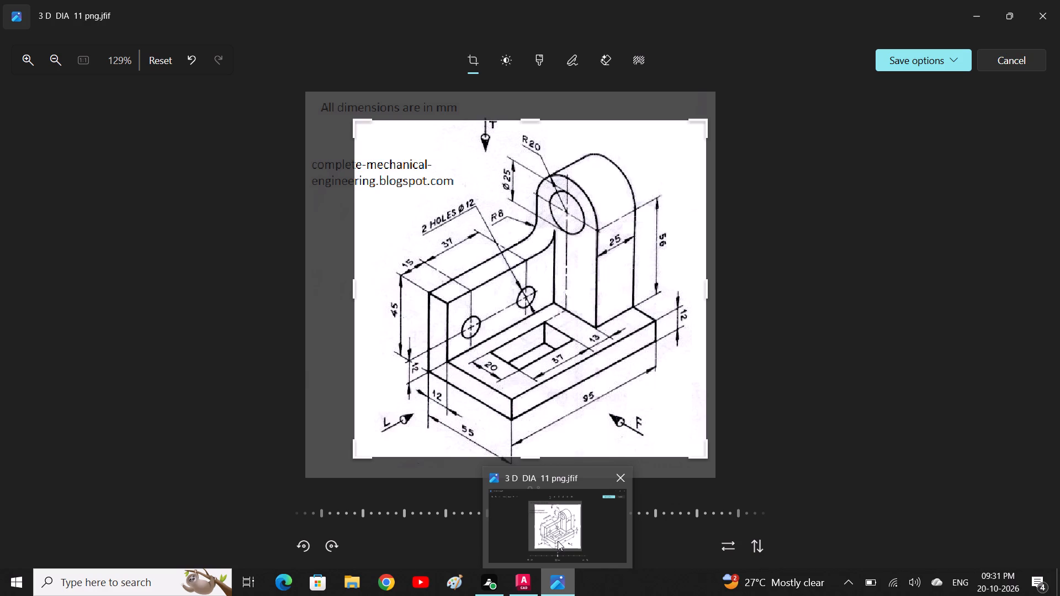
click(523, 588)
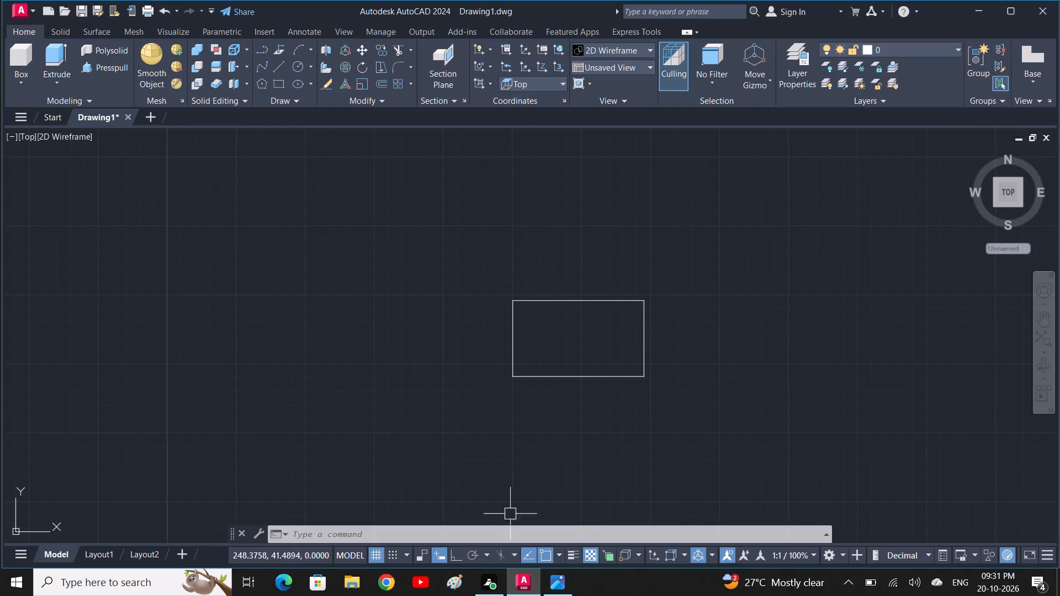
scroll(577, 392, up, 1)
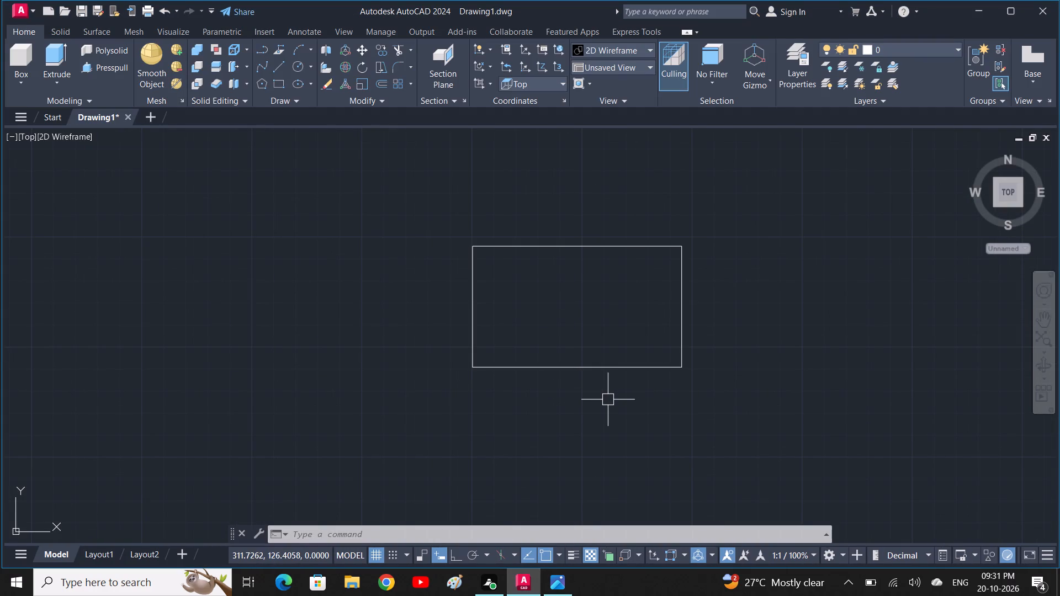
key(l)
key(space)
click(679, 366)
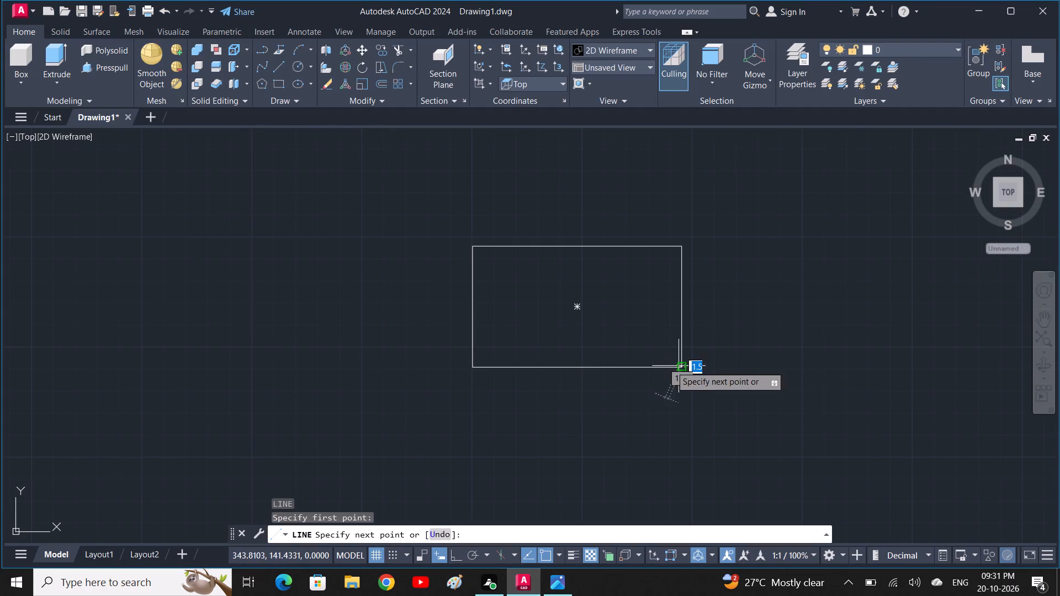
key(F8)
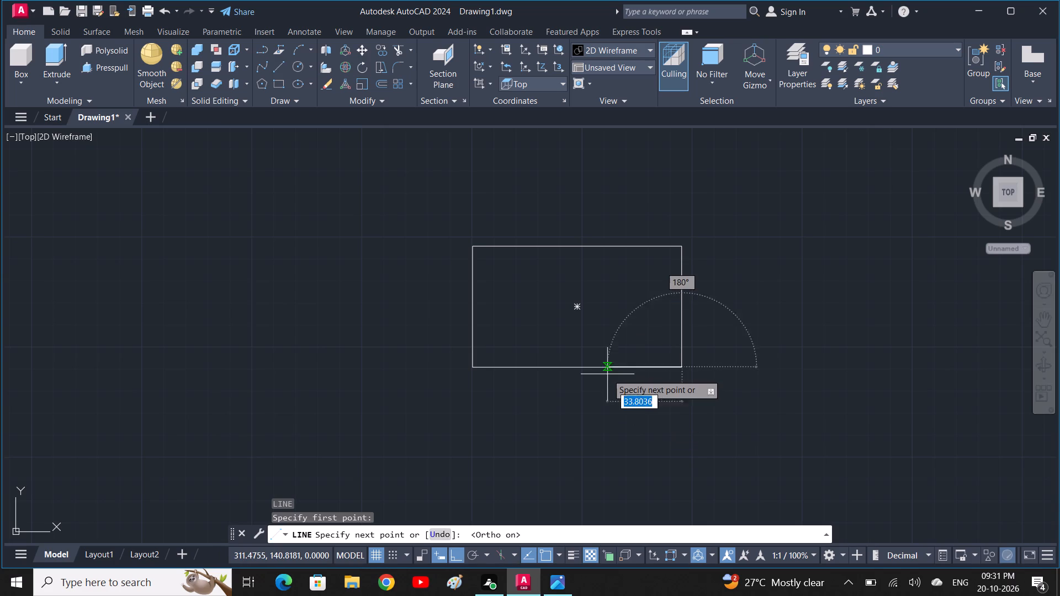
text(25)
key(space)
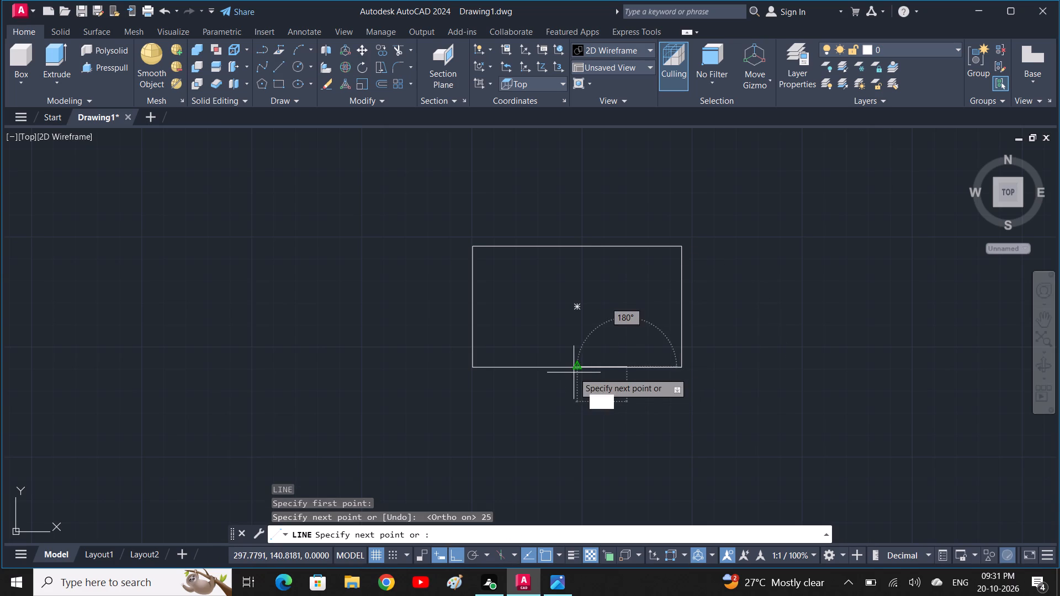
text(13)
key(space)
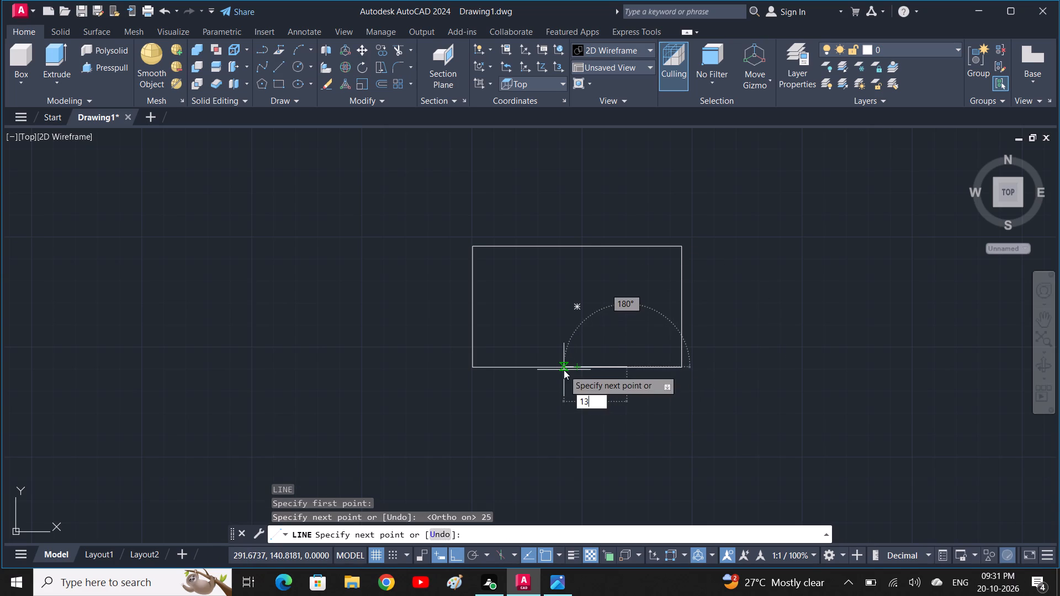
click(596, 232)
key(space)
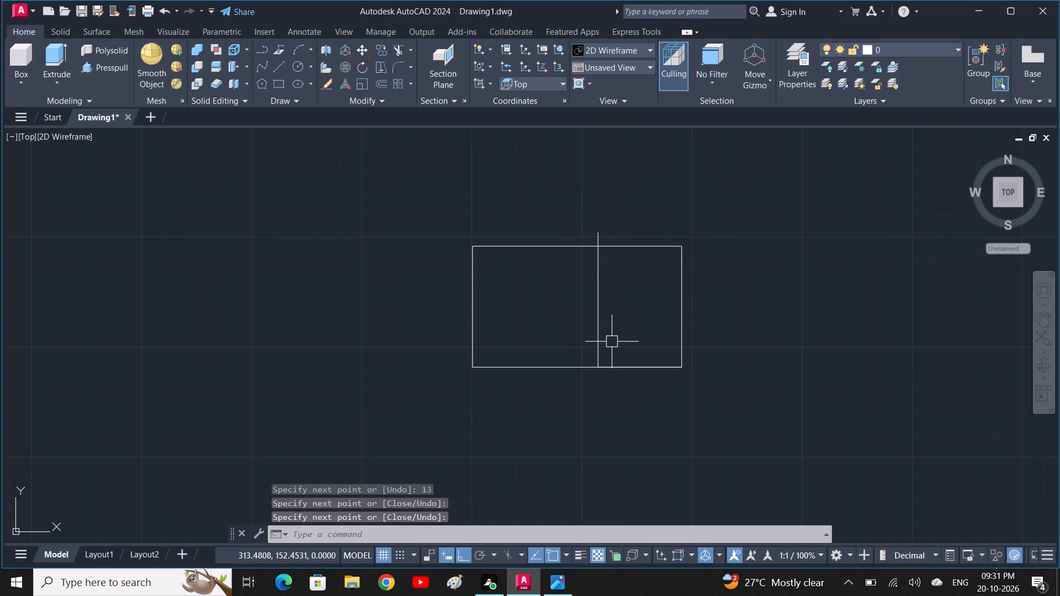
Draw a 37 mm horizontal line from the midpoint of the vertical construction line toward the rectangle's left side.
text(L)
key(space)
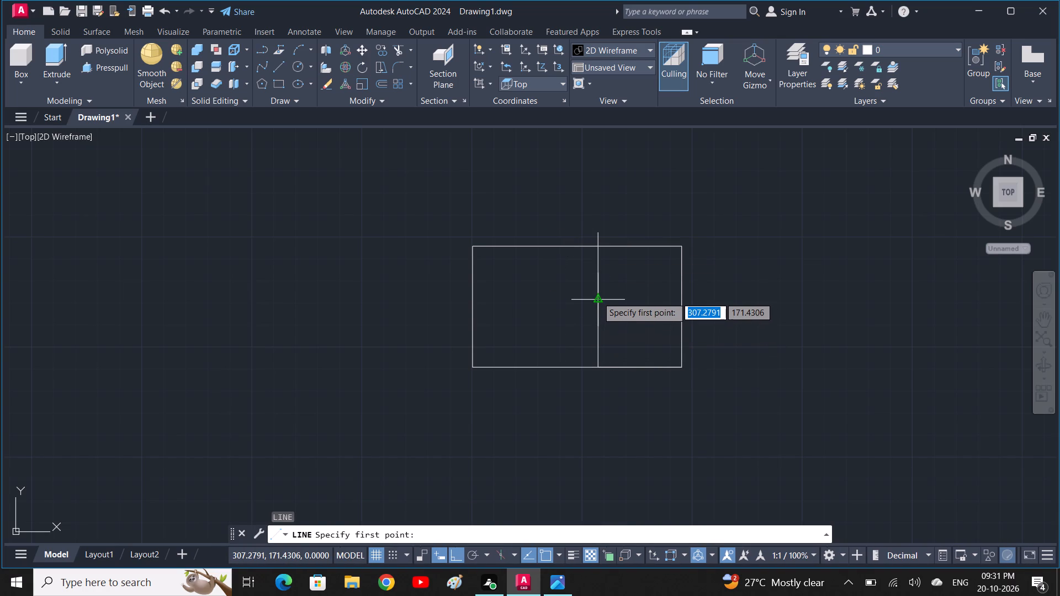
click(597, 297)
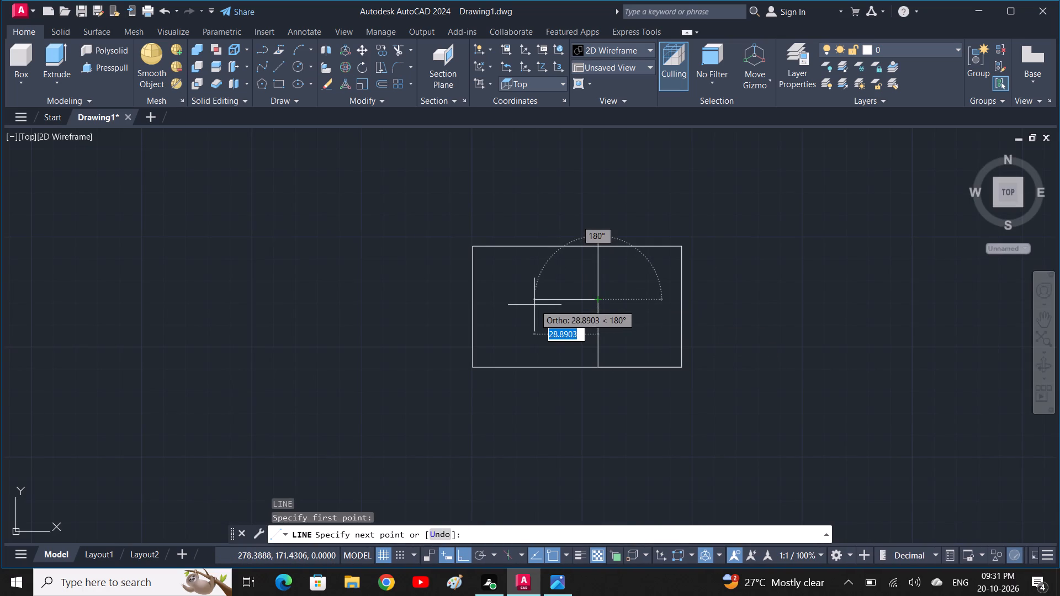
key(3)
text(7)
key(space)
key(Escape)
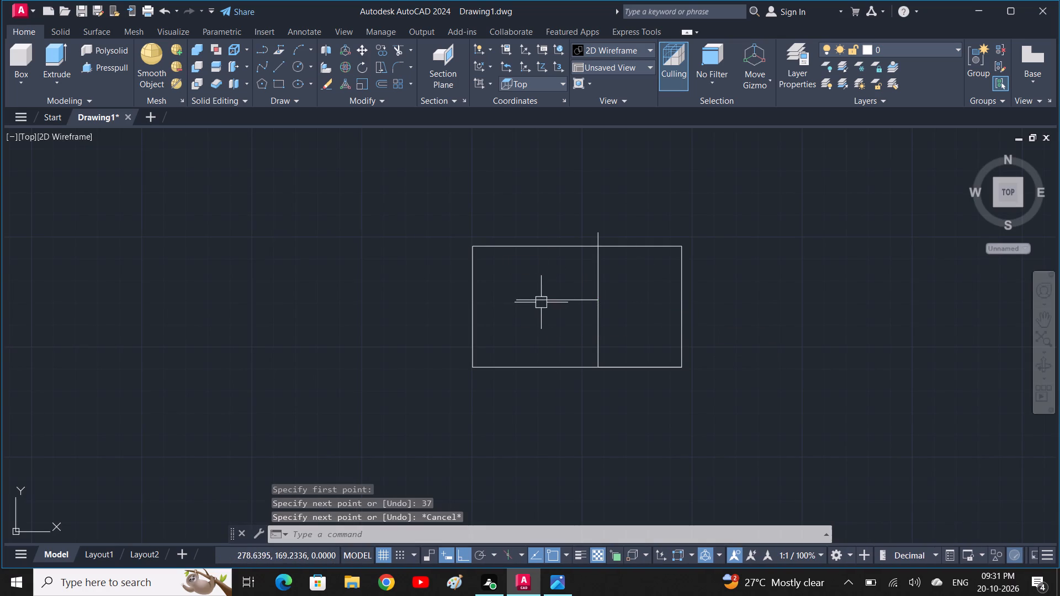
Check the diagram's pocket width and offset the 37 mm line by 10 mm both above and below.
click(559, 586)
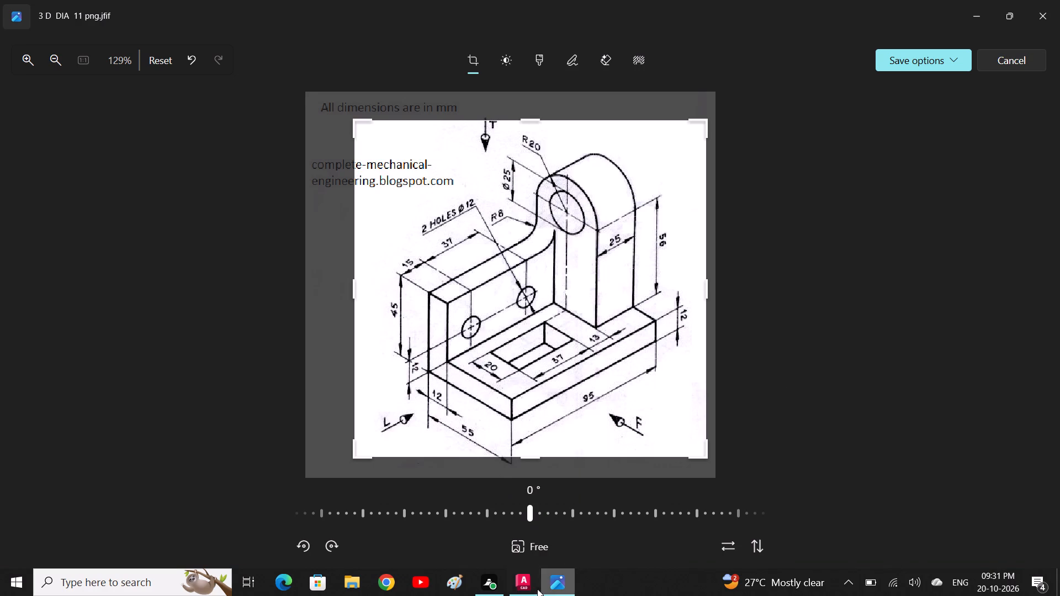
click(531, 589)
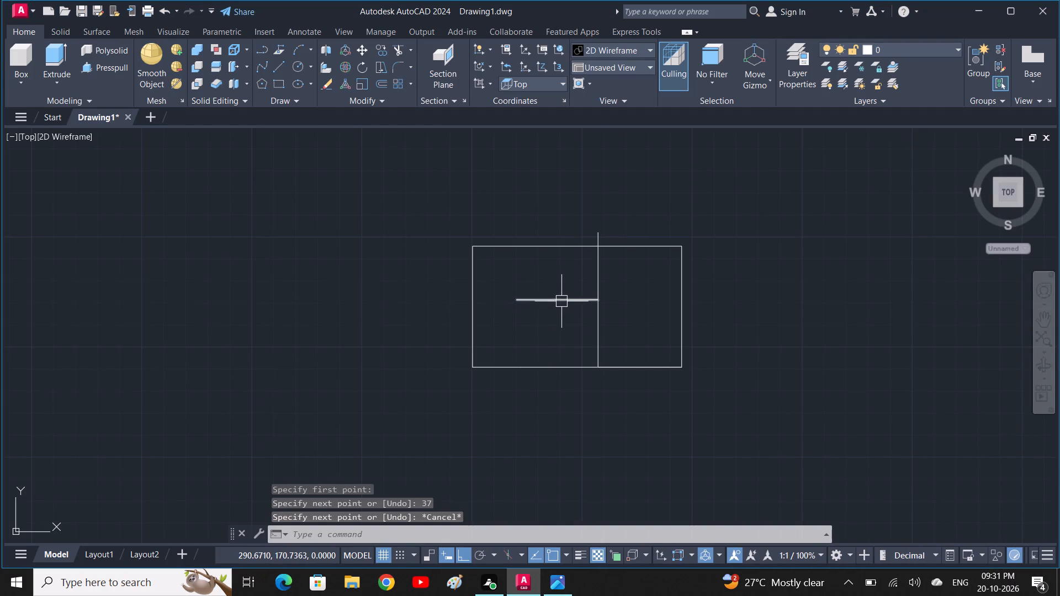
click(561, 301)
text(O)
key(space)
click(563, 301)
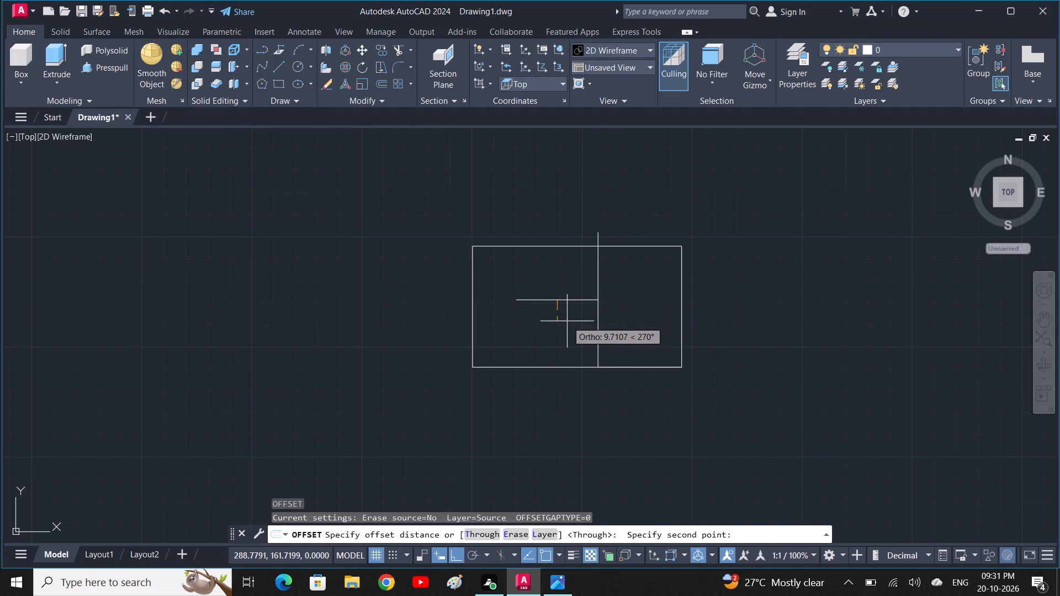
key(1)
text(0)
key(space)
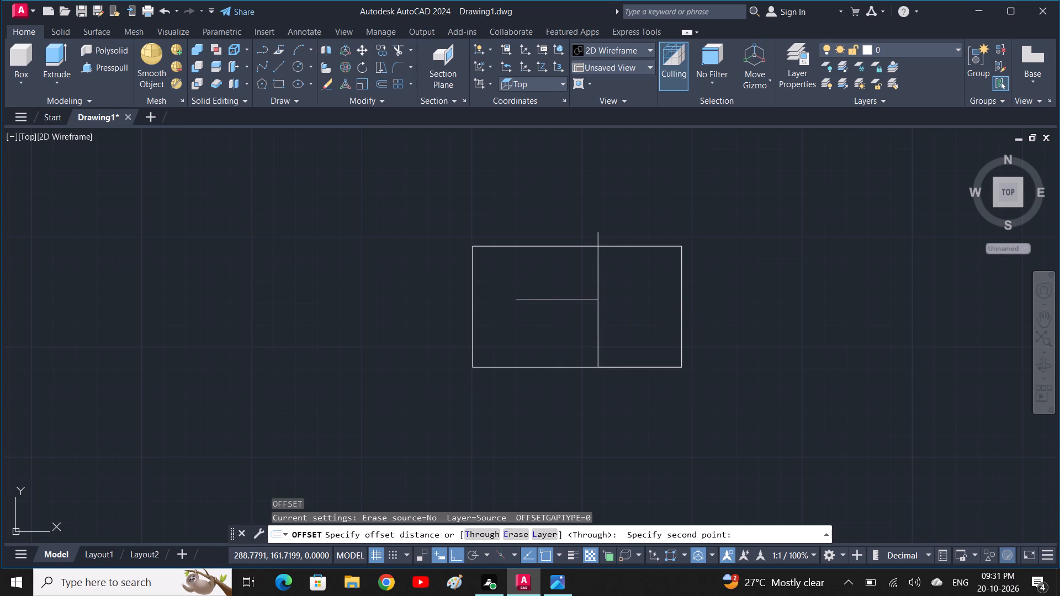
click(564, 327)
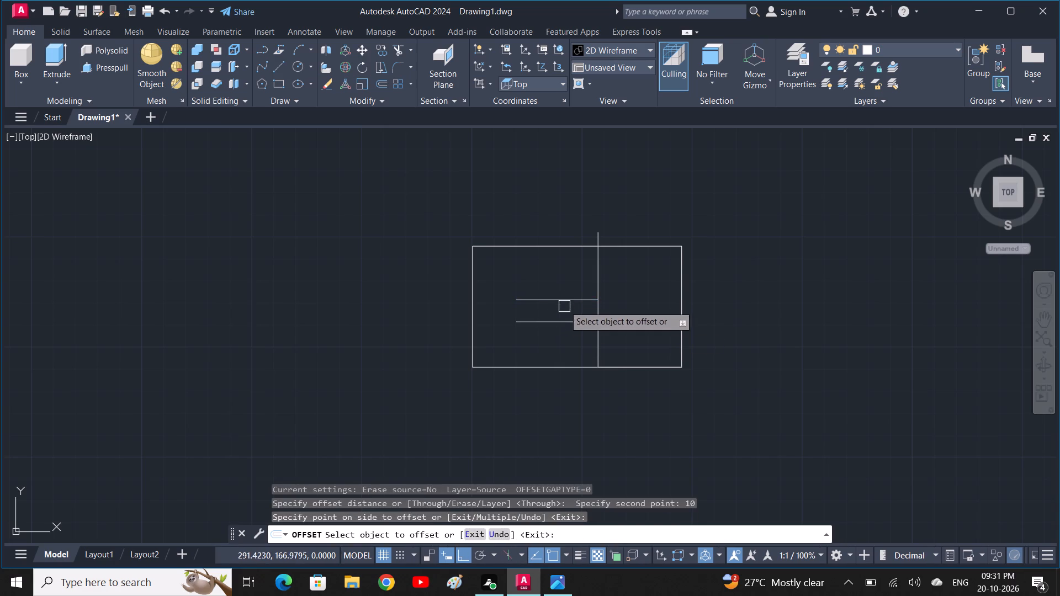
click(566, 299)
click(566, 275)
key(Escape)
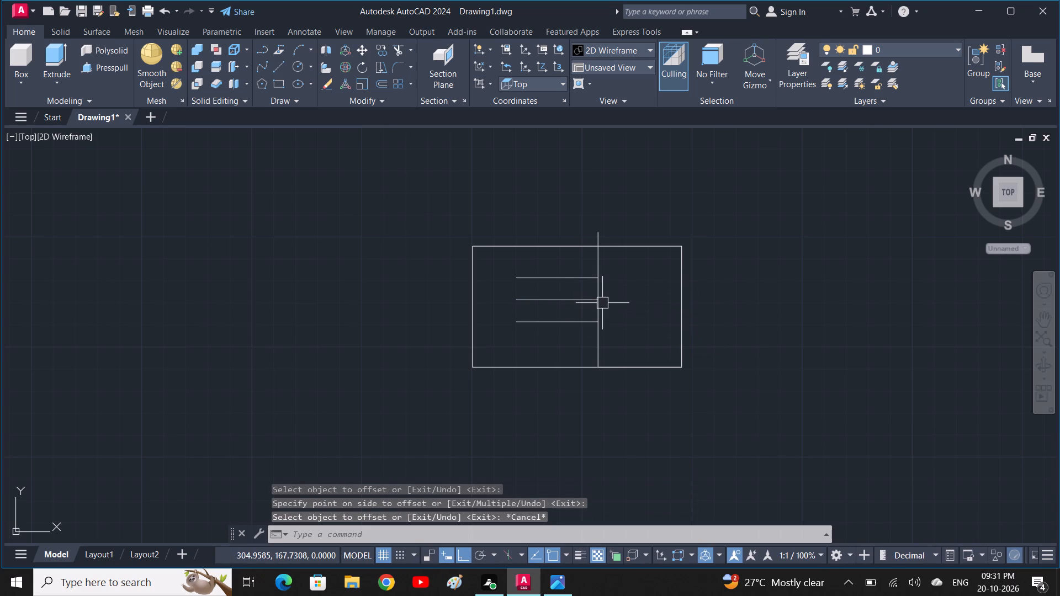
Delete the middle 37 mm line and the vertical construction line.
click(600, 299)
key(Escape)
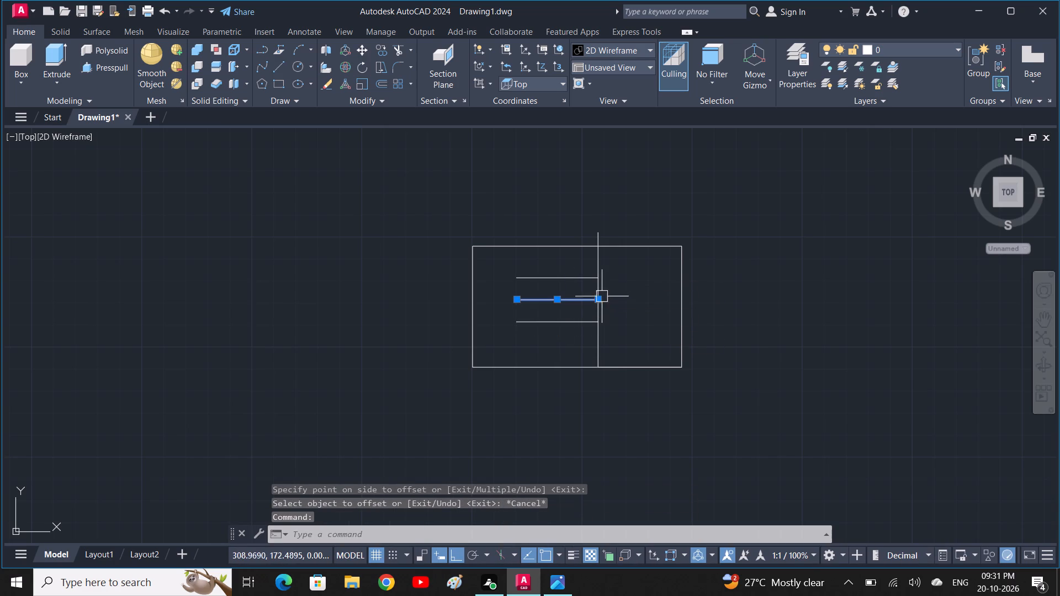
click(595, 260)
key(Page_Down)
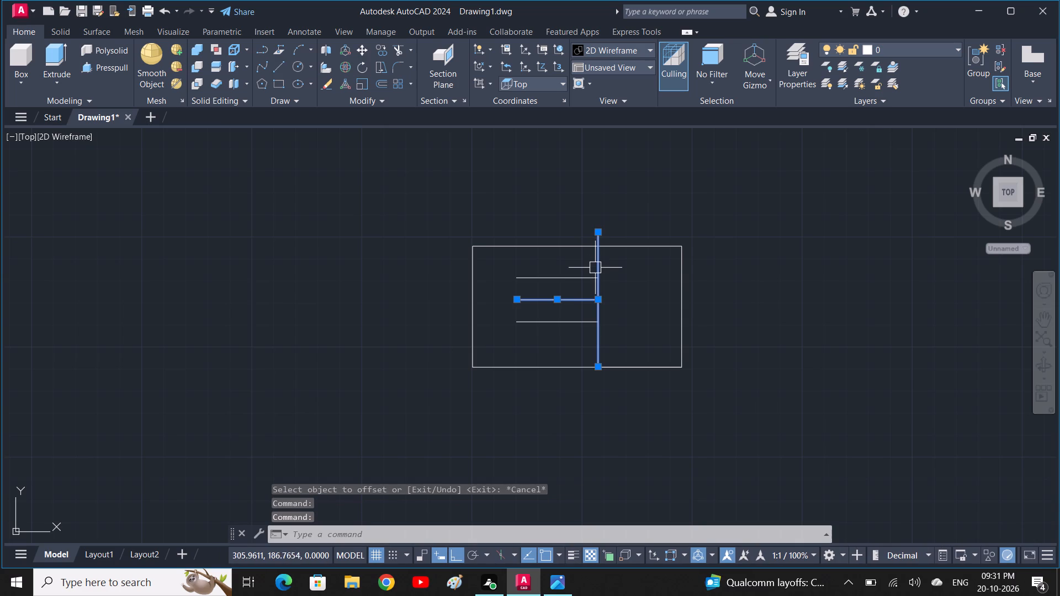
key(Delete)
Close the pocket outline with vertical lines joining the right ends and the left ends of the two offset lines.
text(L)
key(space)
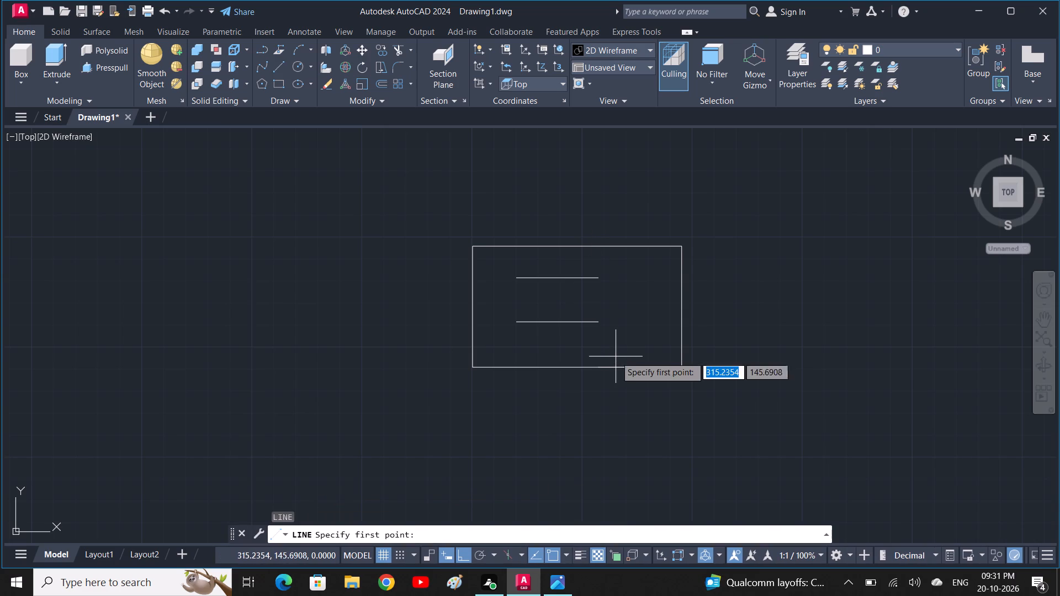
scroll(605, 350, up, 2)
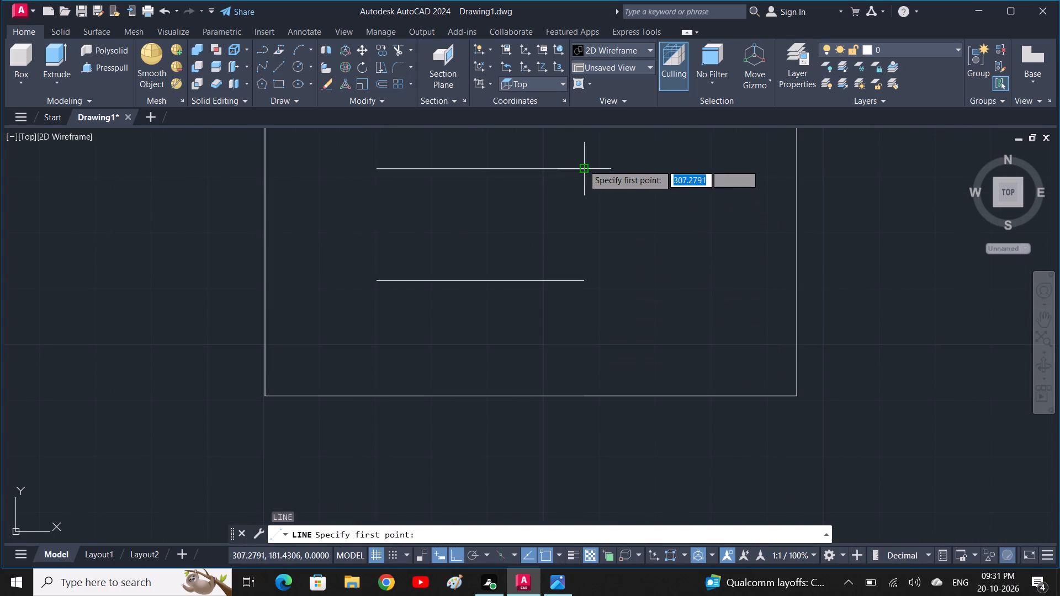
click(583, 164)
click(581, 283)
key(space)
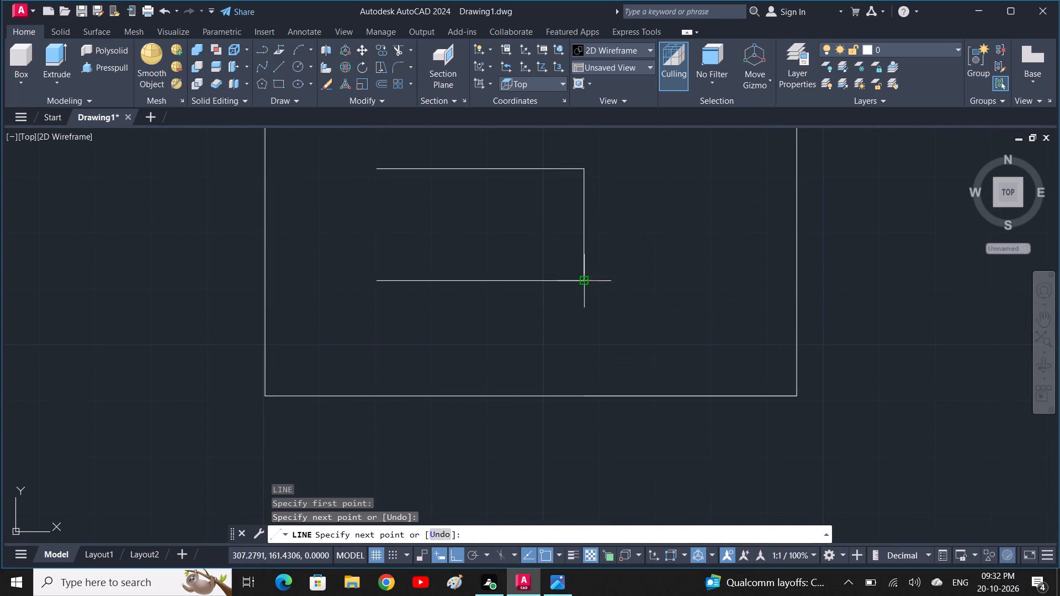
key(space)
click(378, 165)
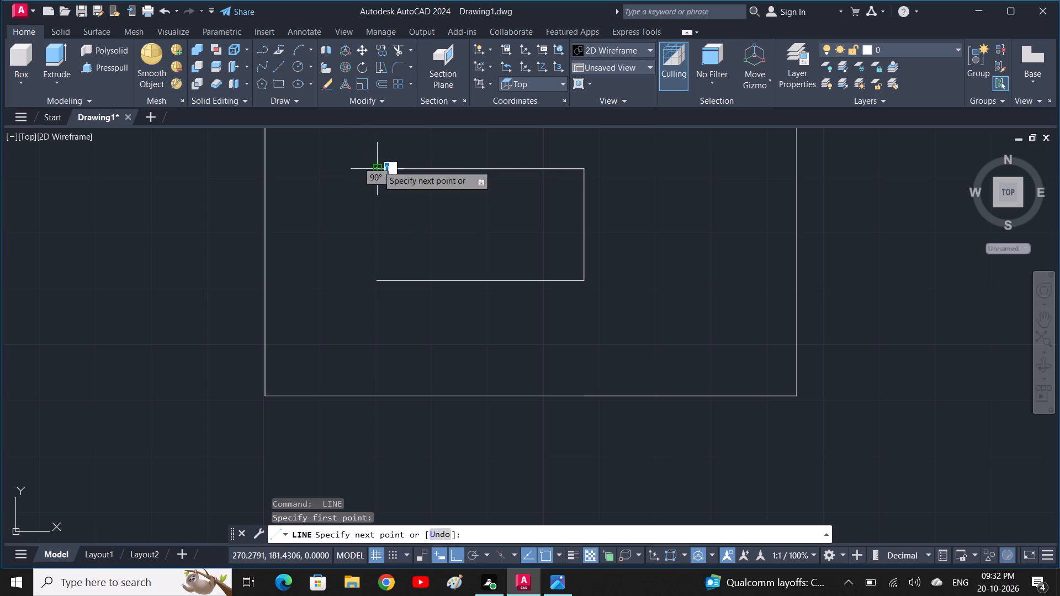
click(380, 279)
key(space)
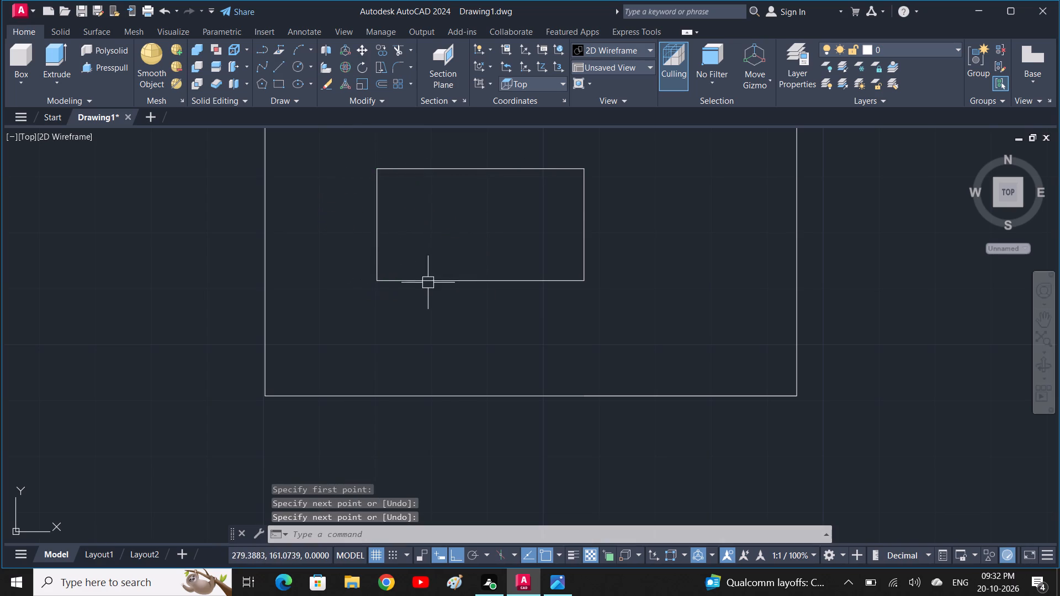
scroll(428, 282, down, 1)
scroll(501, 421, down, 1)
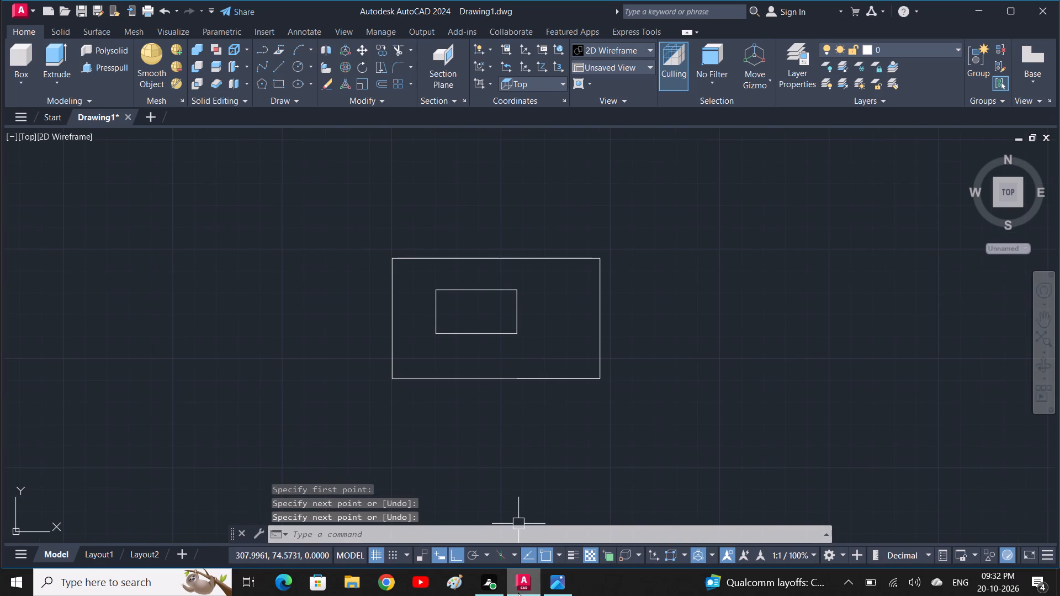
Check the upright plate's thickness in the diagram and draw a horizontal line across the base rectangle 12 mm below its upper edge.
click(550, 582)
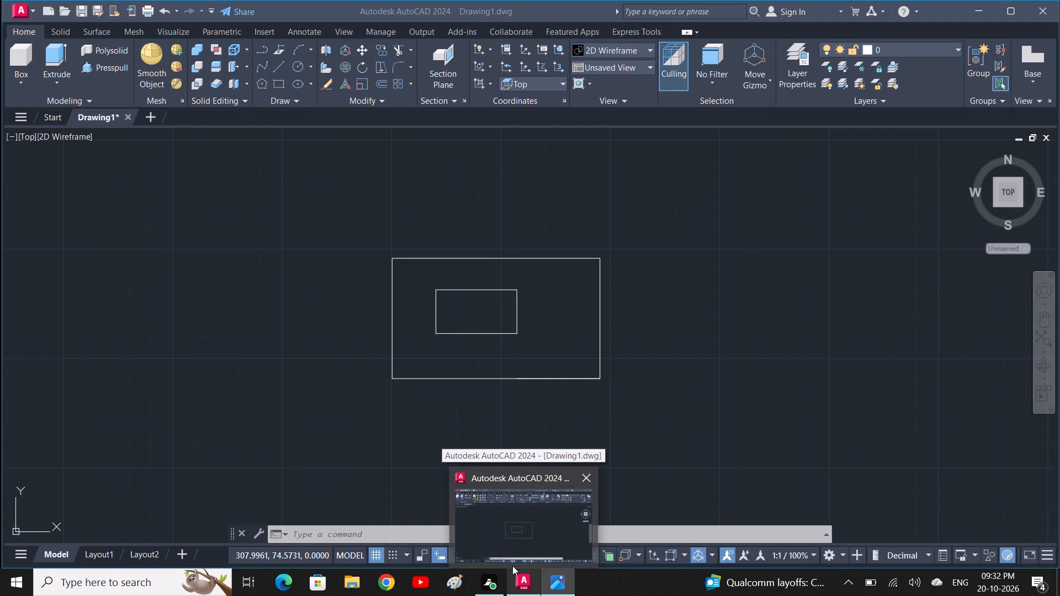
key(Escape)
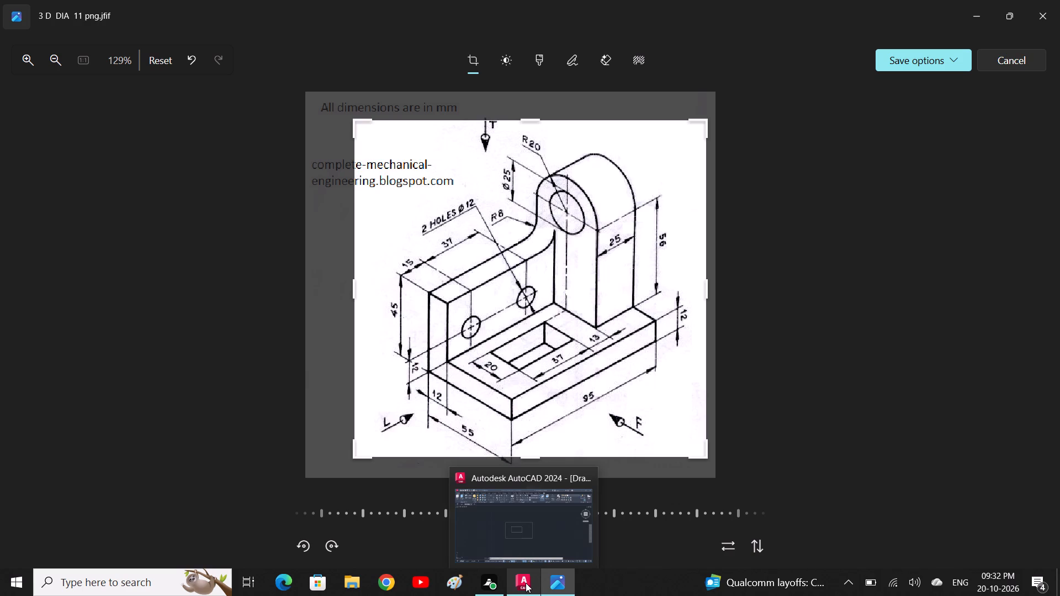
key(Escape)
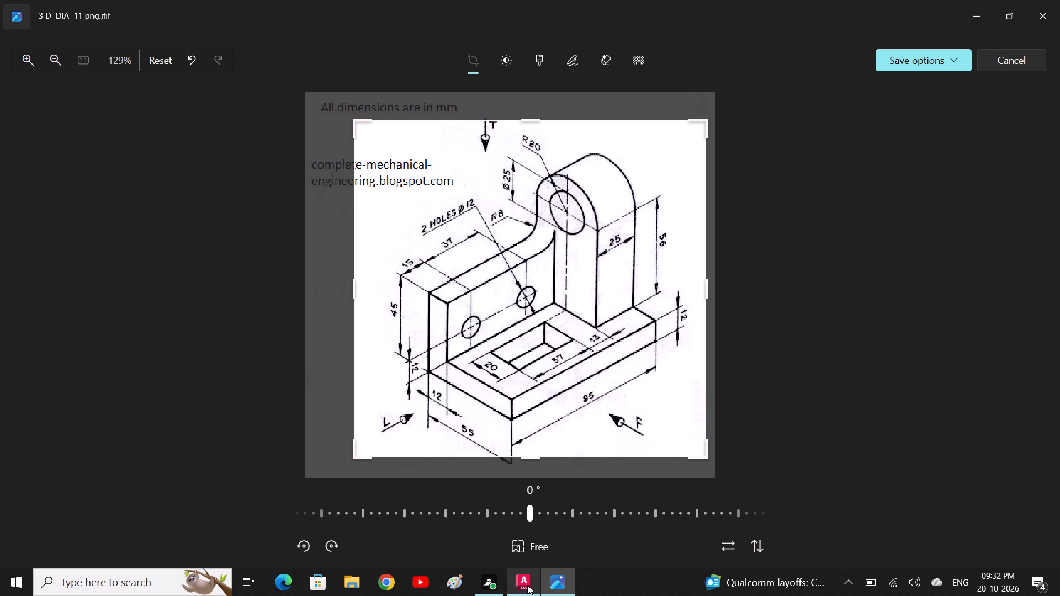
click(527, 585)
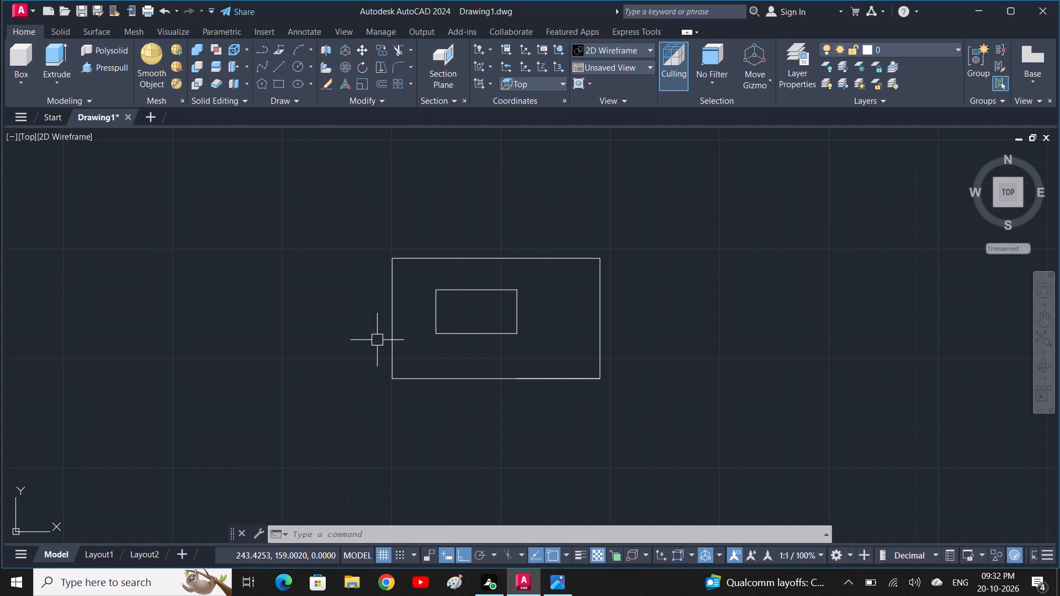
text(L)
key(space)
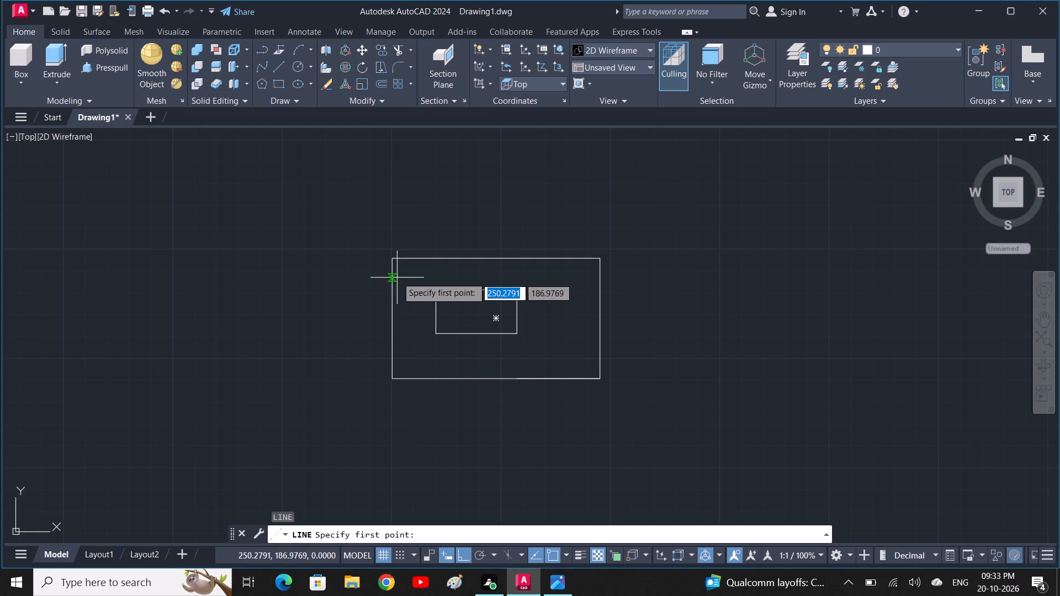
click(388, 258)
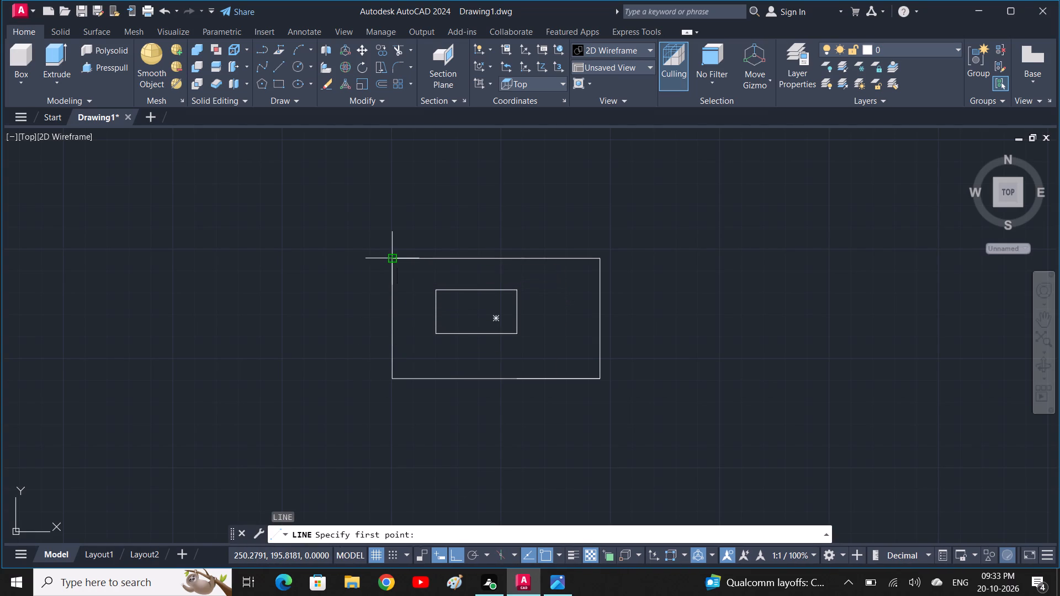
key(1)
key(2)
key(space)
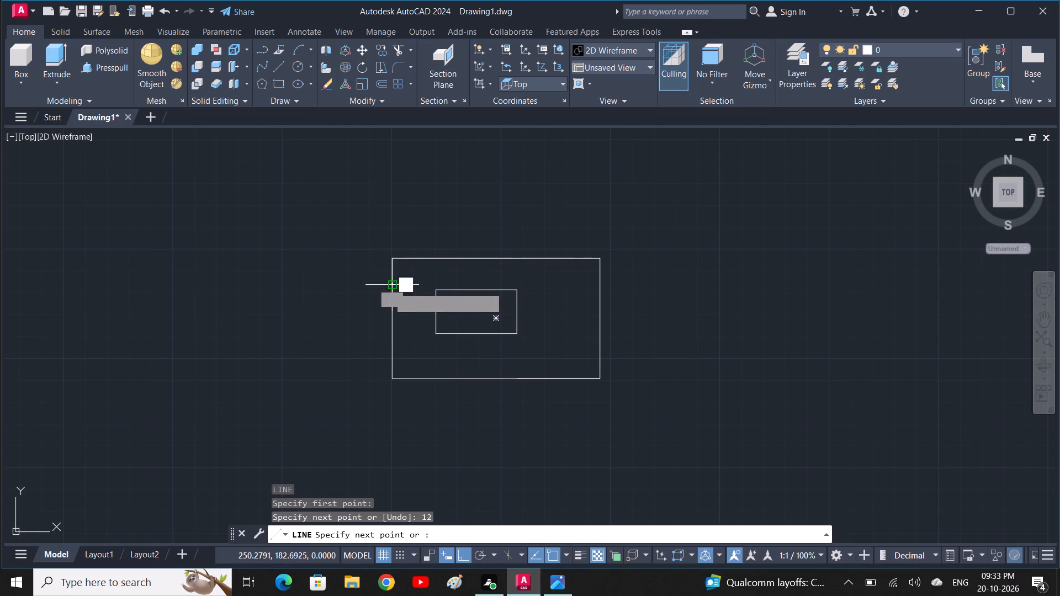
click(603, 280)
key(space)
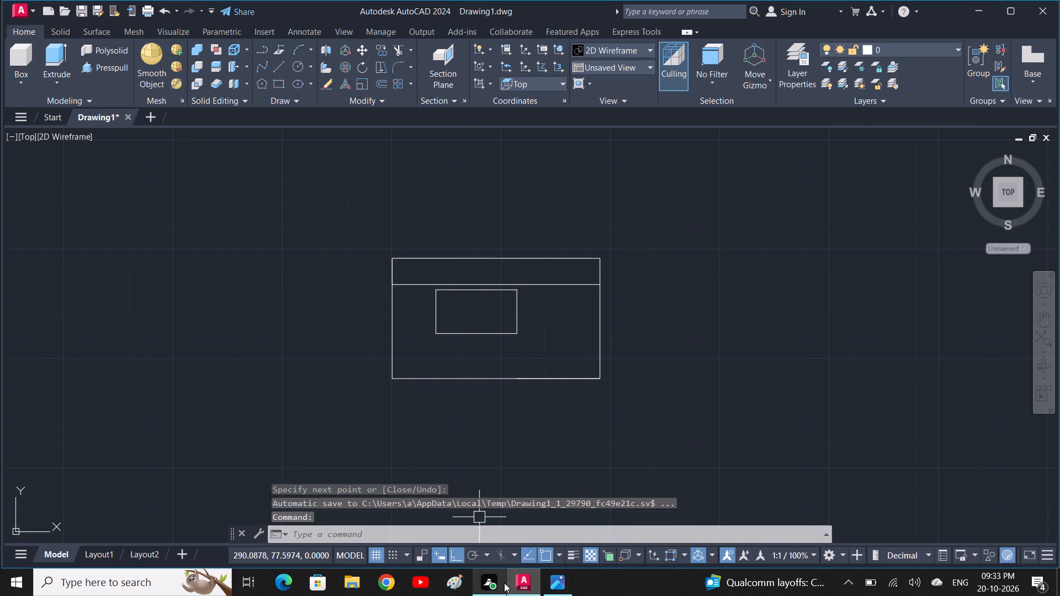
Recheck the diagram and draw a line from the base's upper-right corner down to the right edge's midpoint, then horizontally past the left edge.
click(556, 579)
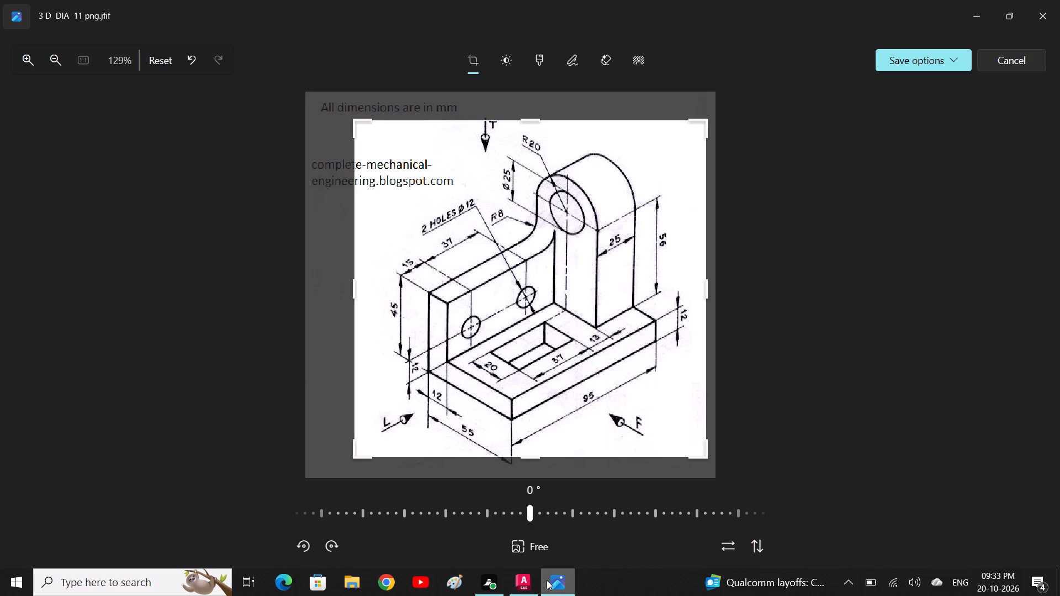
click(517, 579)
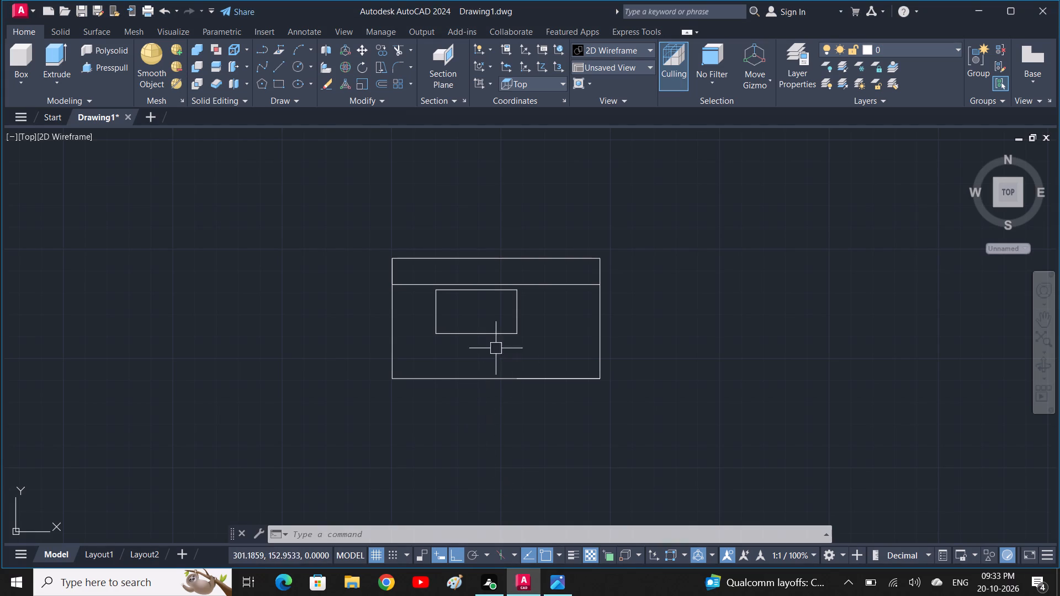
click(526, 585)
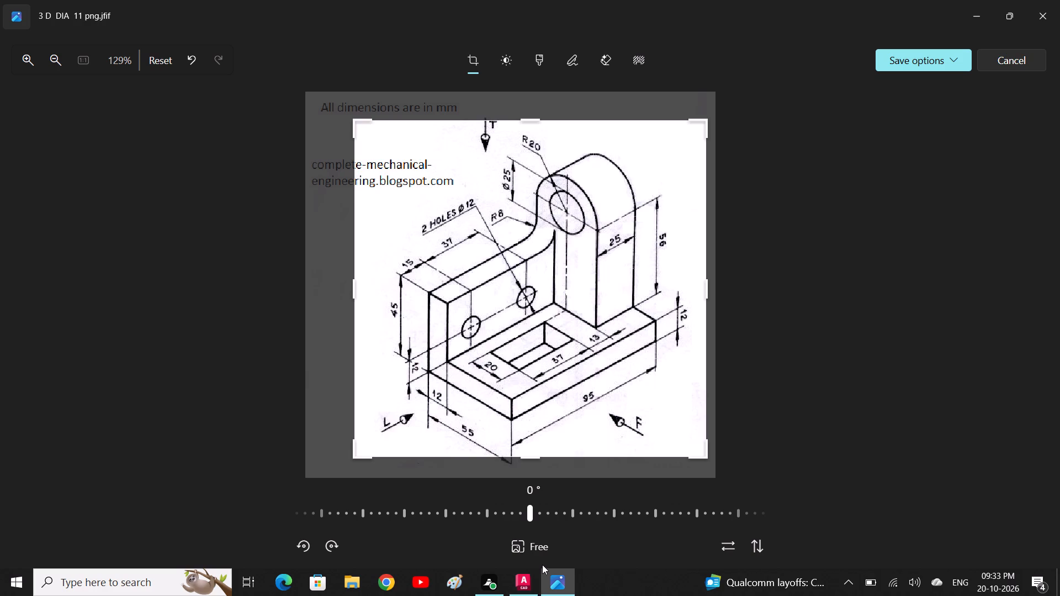
click(518, 584)
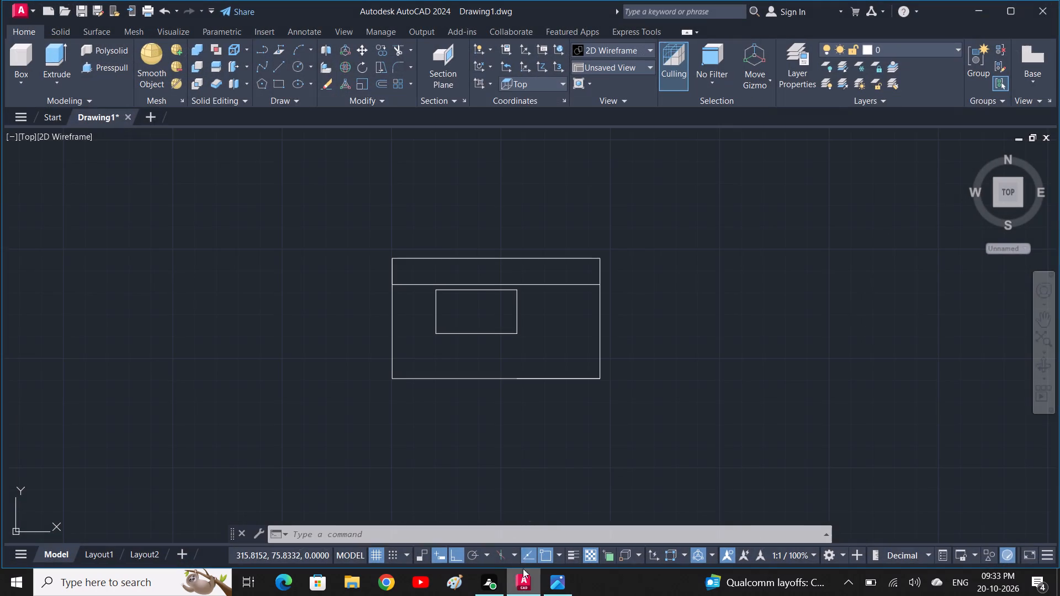
key(l)
key(space)
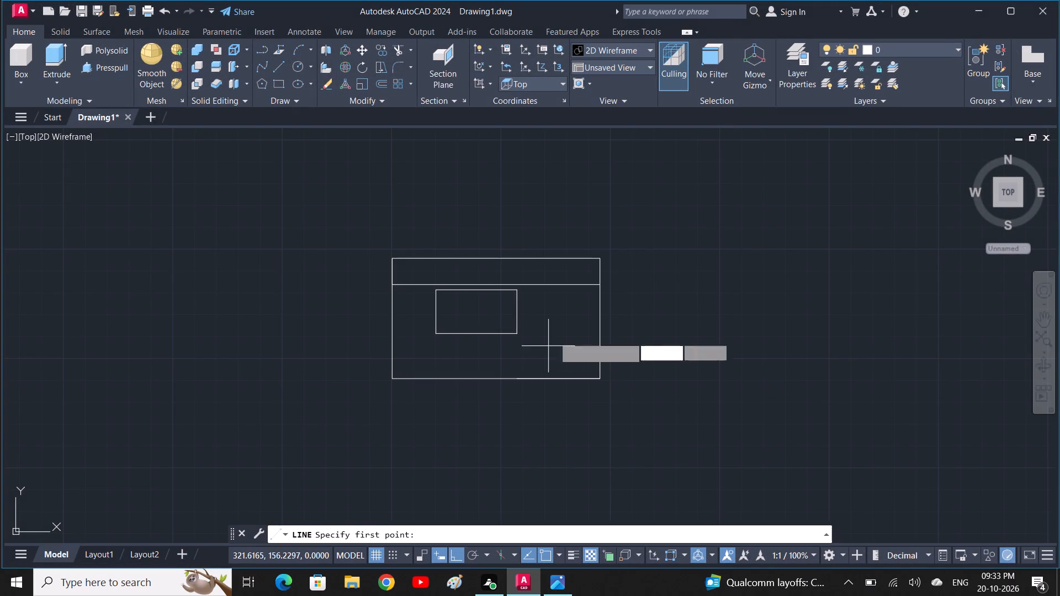
click(601, 257)
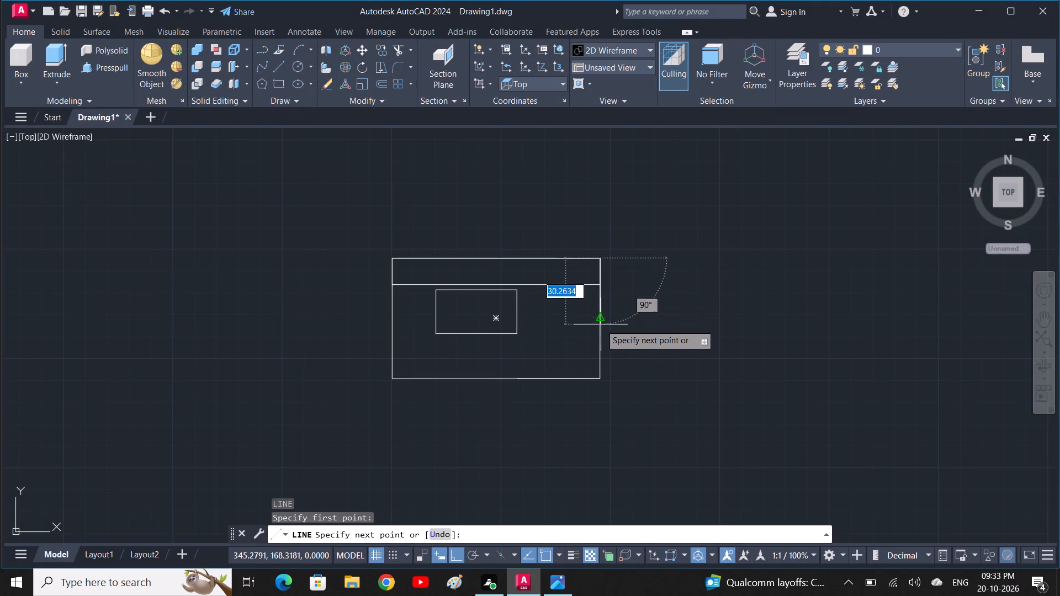
click(600, 318)
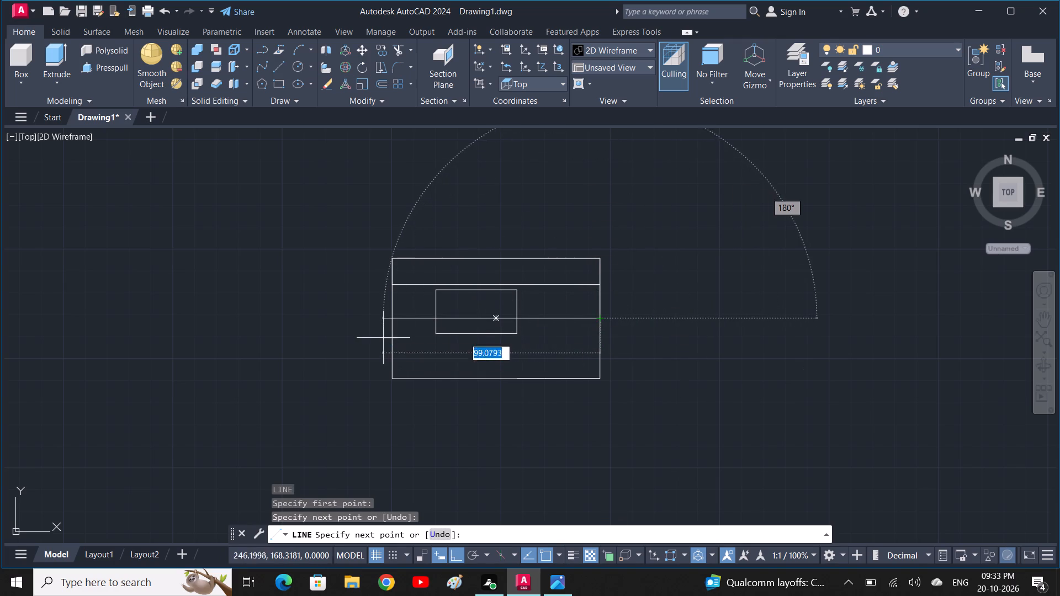
click(374, 324)
key(Escape)
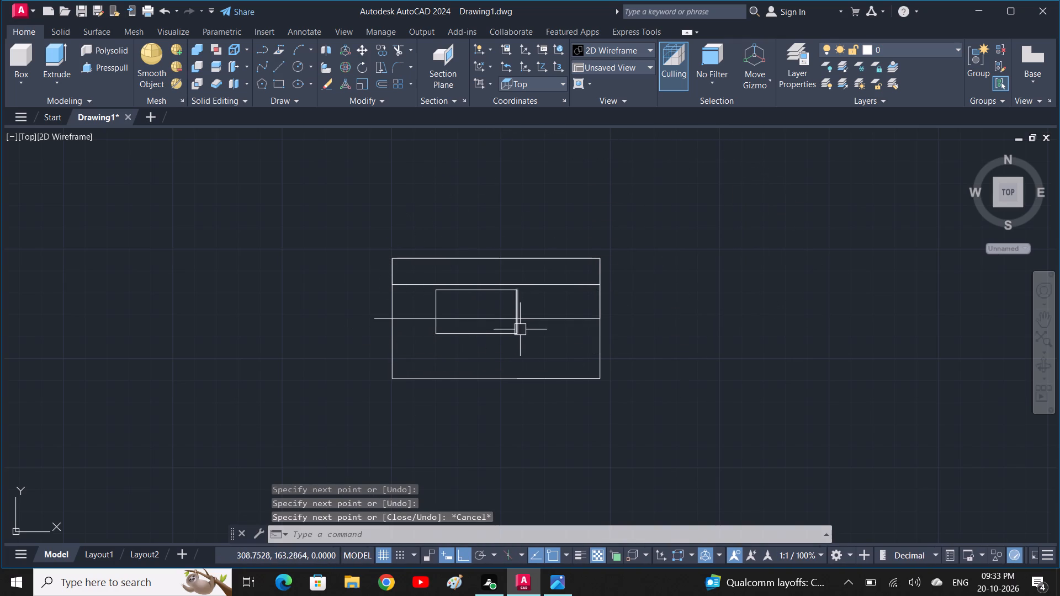
Join the four lines of the pocket outline into one polyline.
click(520, 329)
click(481, 294)
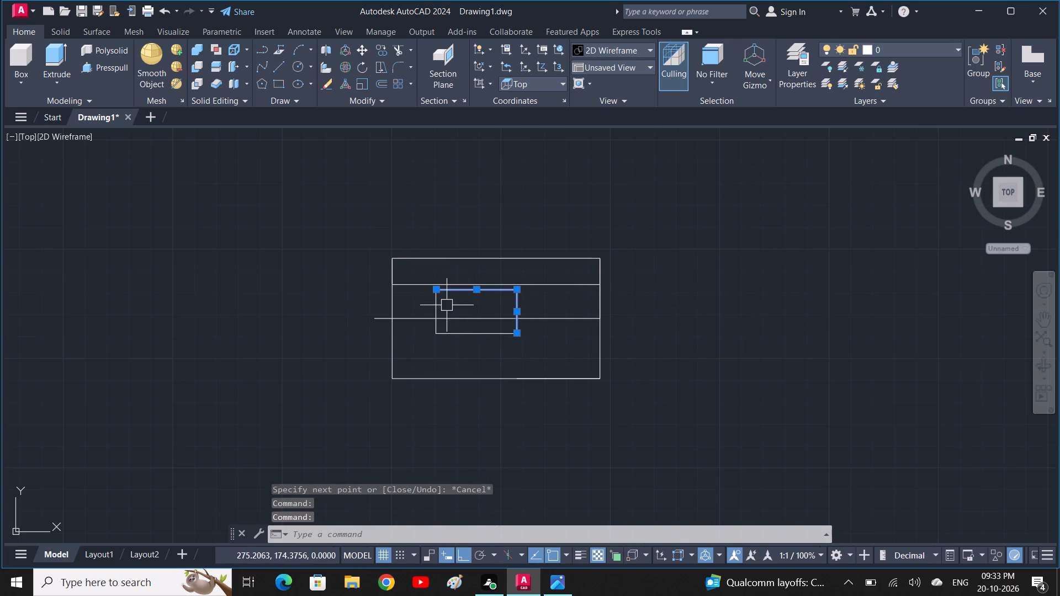
click(436, 308)
click(455, 334)
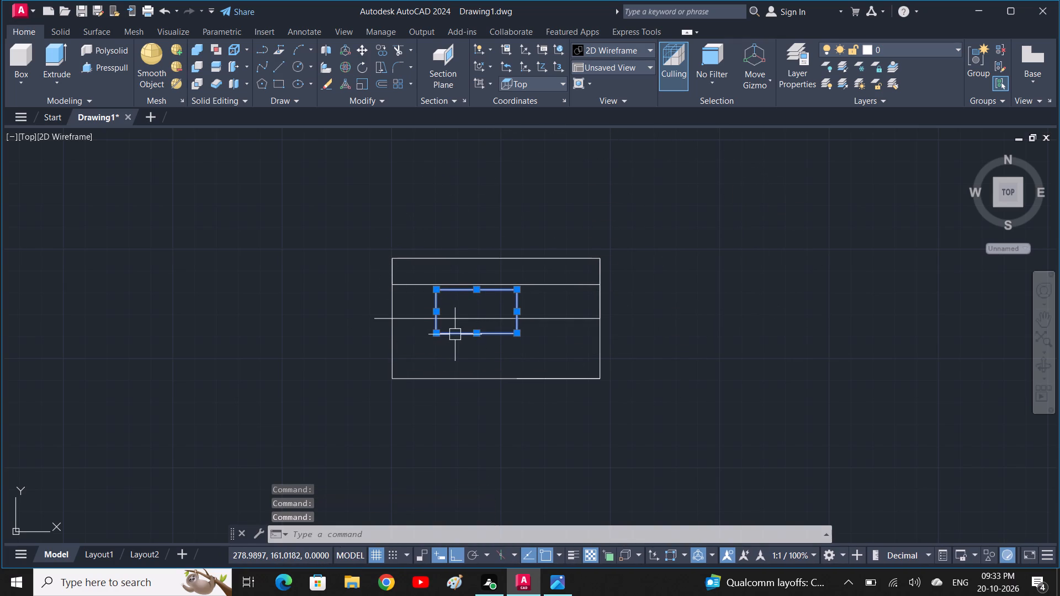
text(J)
key(space)
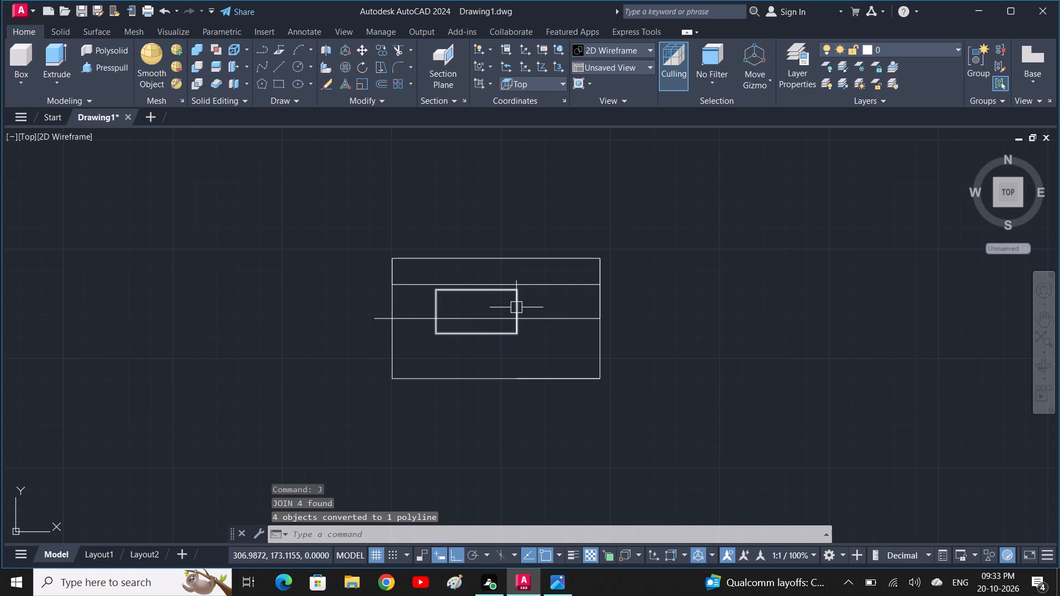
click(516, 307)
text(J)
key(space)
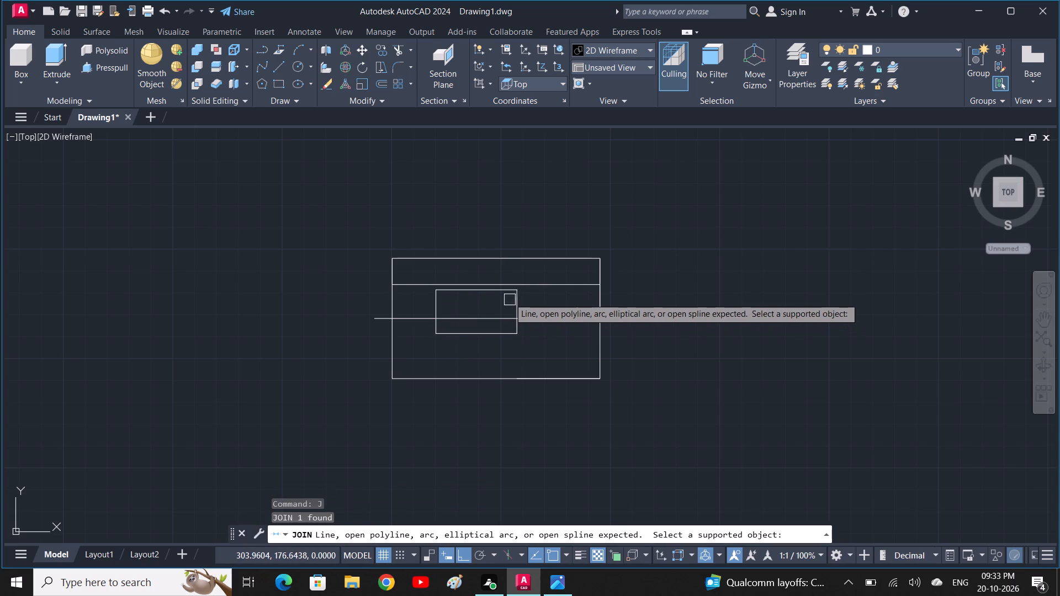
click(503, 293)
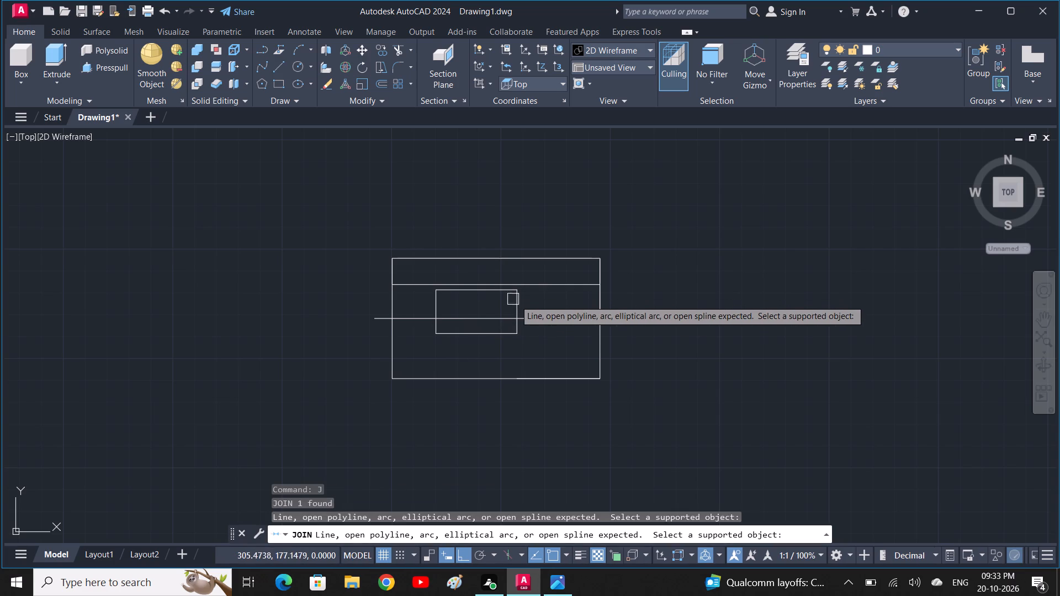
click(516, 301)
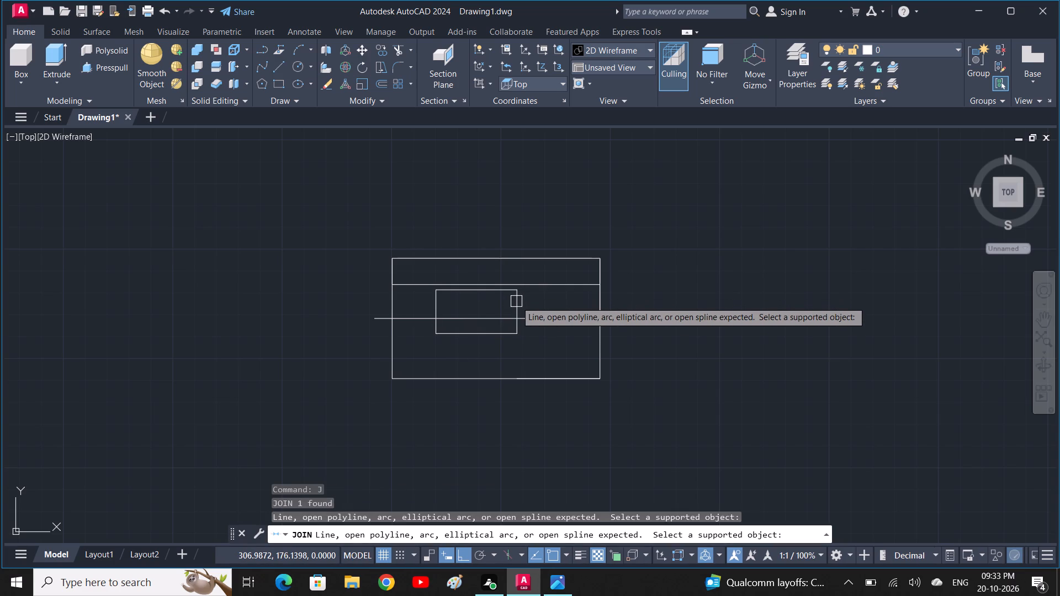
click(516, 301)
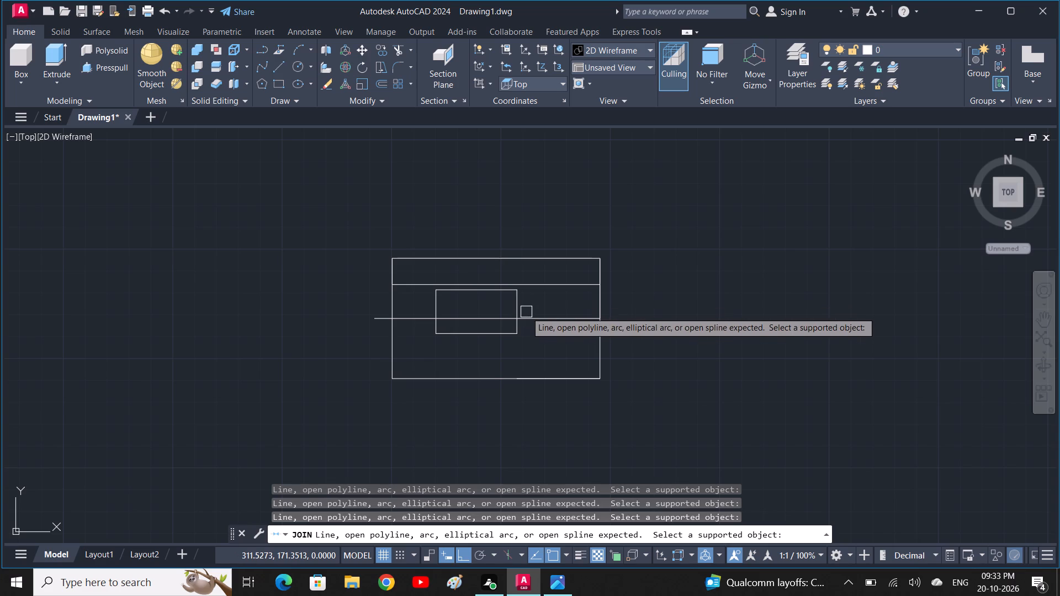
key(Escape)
Move the pocket rectangle straight down from its centre onto the horizontal construction line.
text(M)
key(space)
click(518, 307)
key(space)
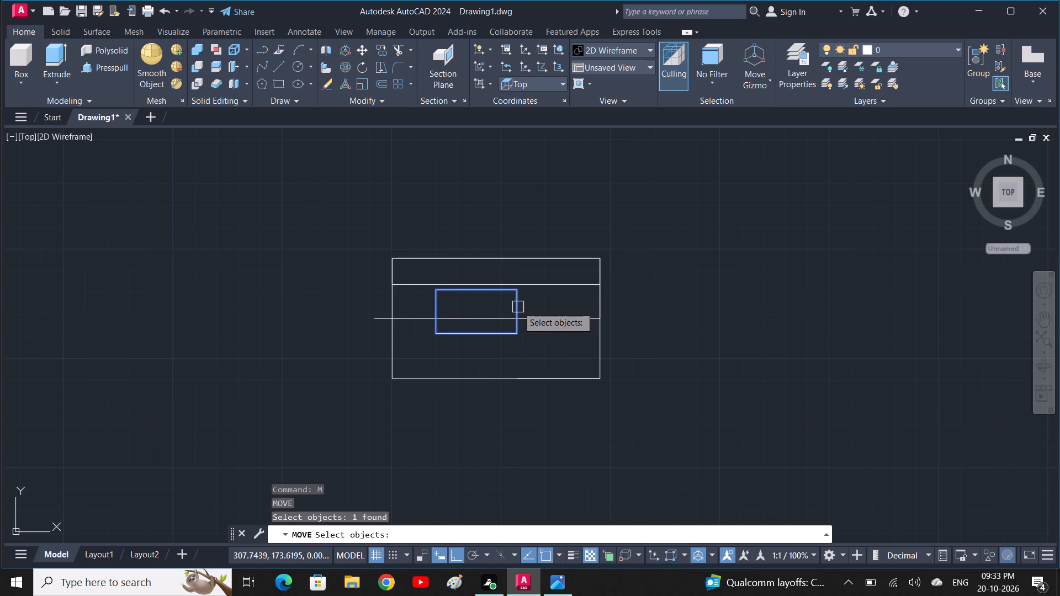
click(475, 313)
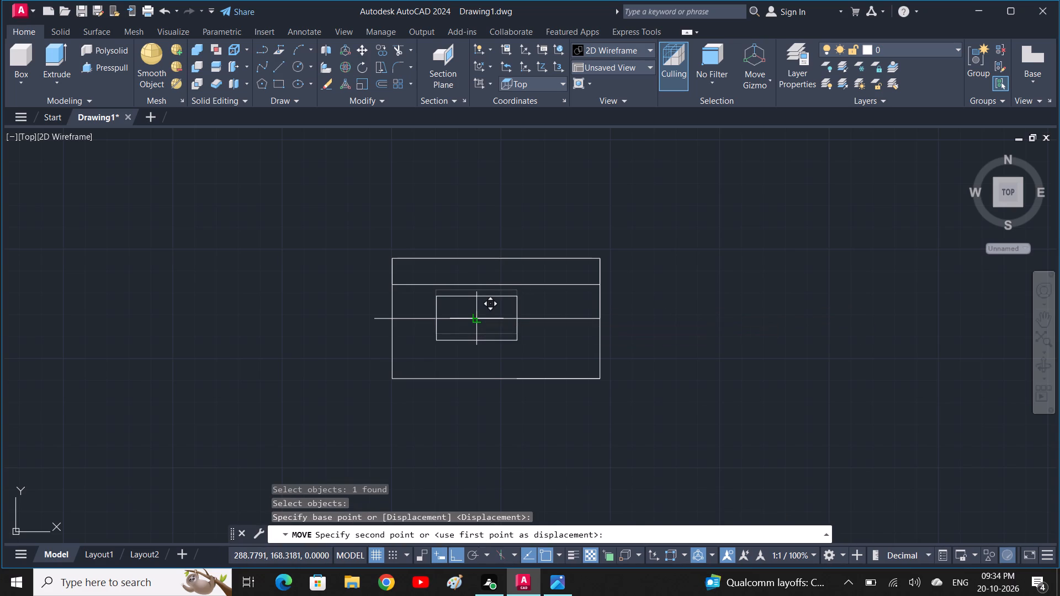
click(475, 316)
key(Escape)
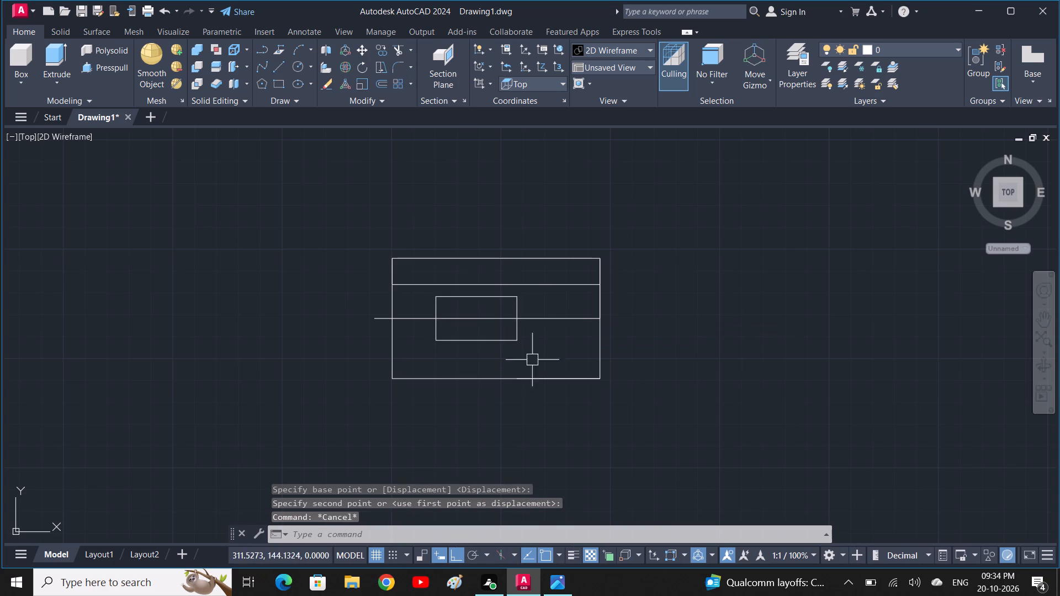
Delete the horizontal construction line through the pocket.
click(563, 316)
key(Delete)
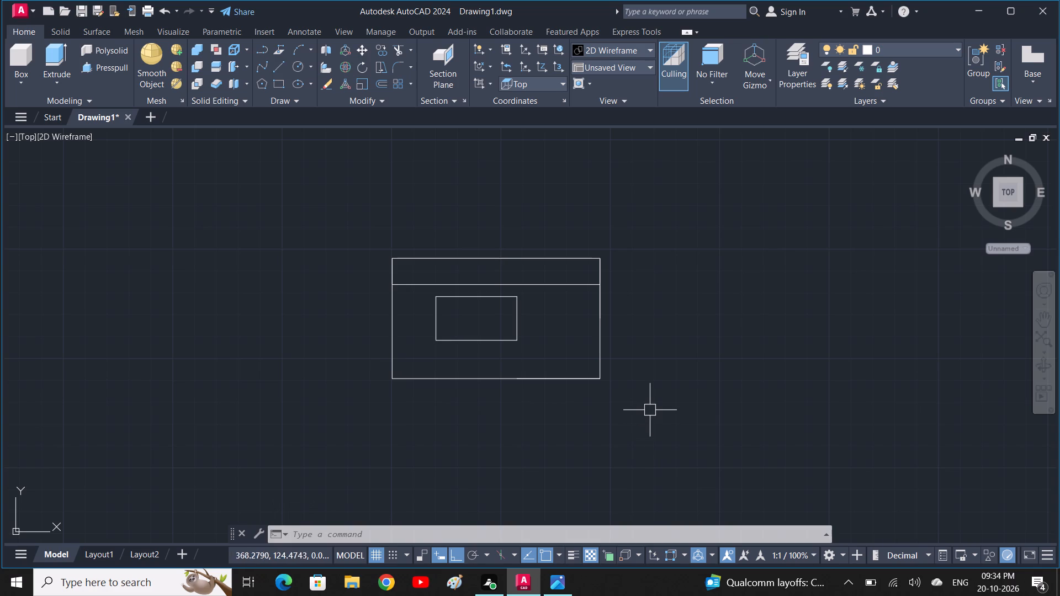
Trim away the base outline's upper edge and side segments above the 12 mm line.
key(t)
key(r)
key(space)
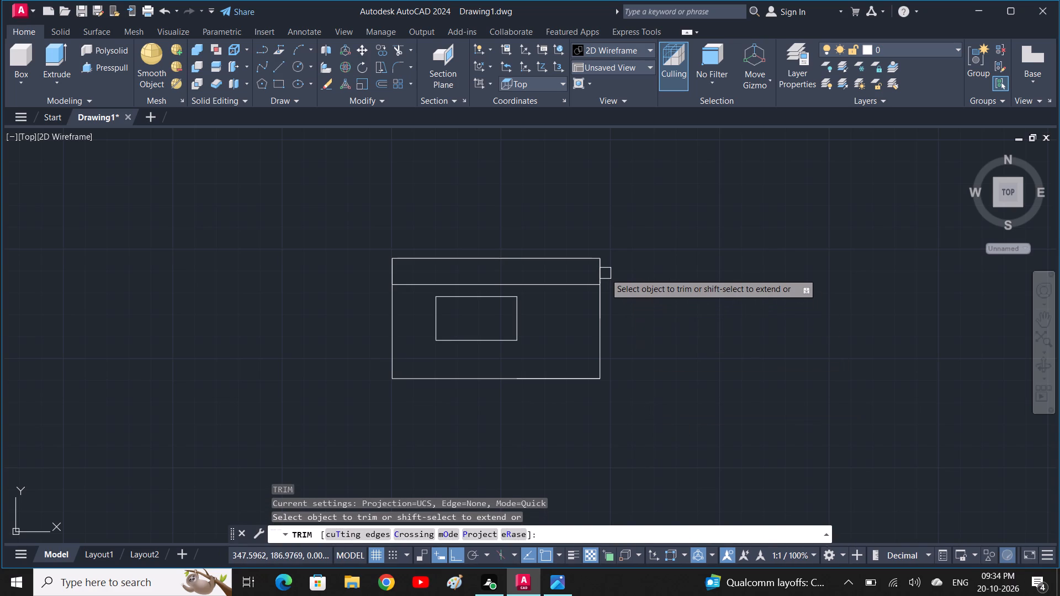
click(600, 273)
click(585, 263)
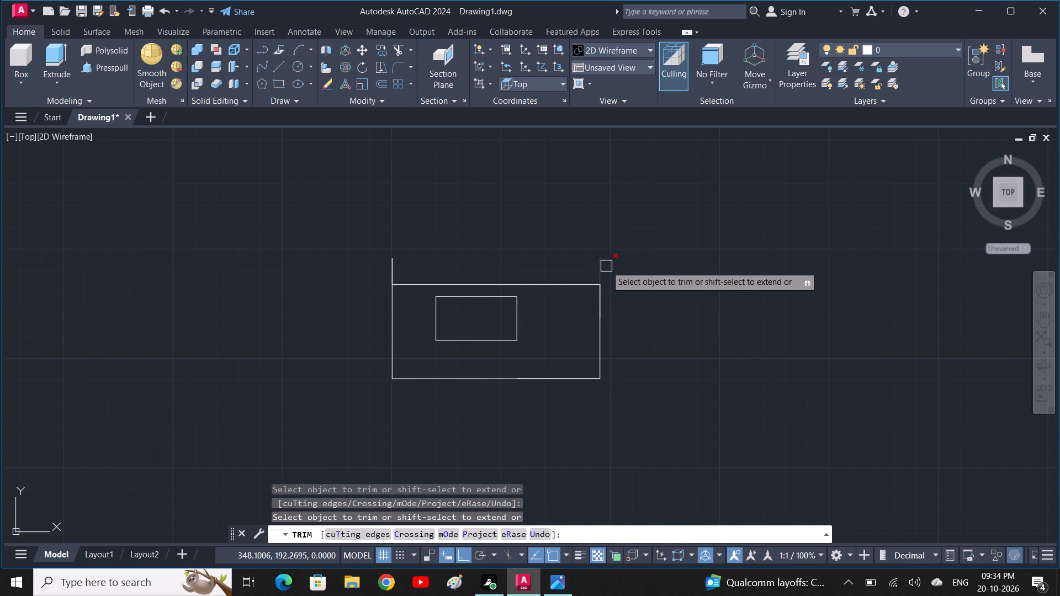
click(606, 266)
drag(604, 268, 575, 268)
drag(584, 265, 633, 276)
drag(403, 262, 367, 267)
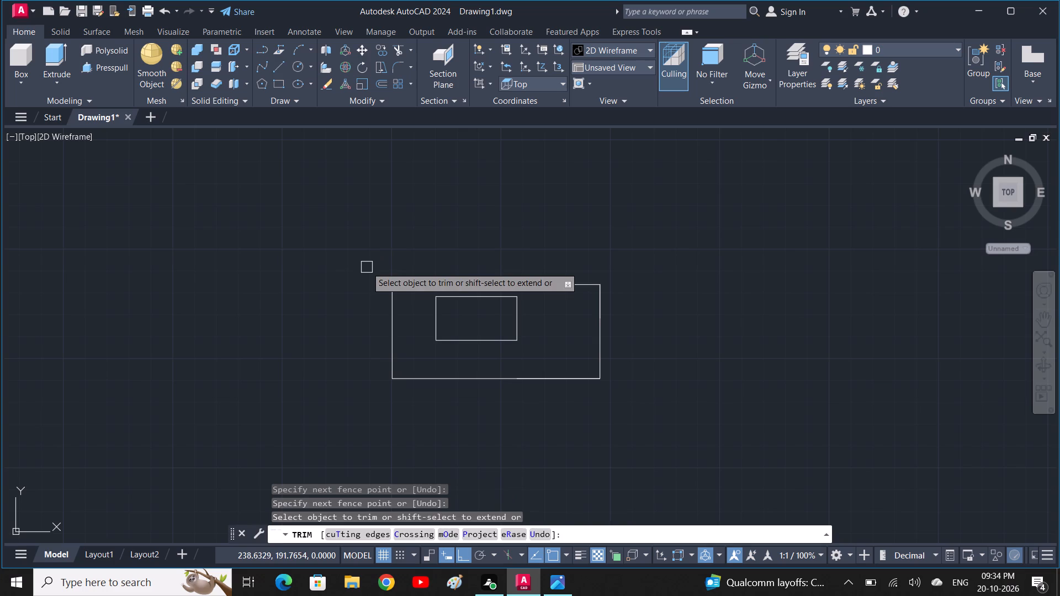
key(Escape)
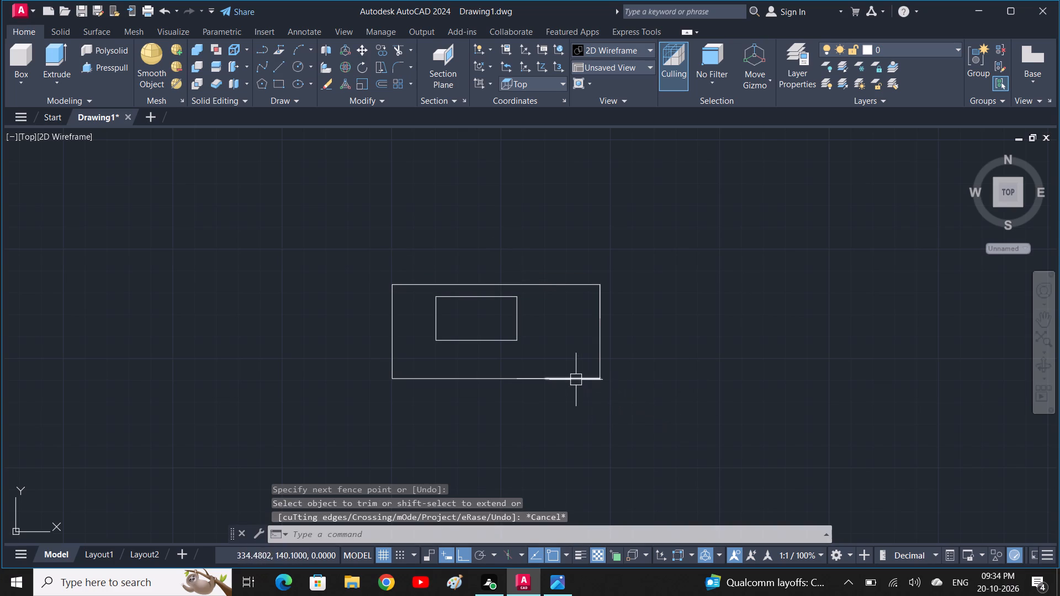
Delete the two leftover line segments overlapping the base rectangle's lower edge.
click(576, 380)
key(Delete)
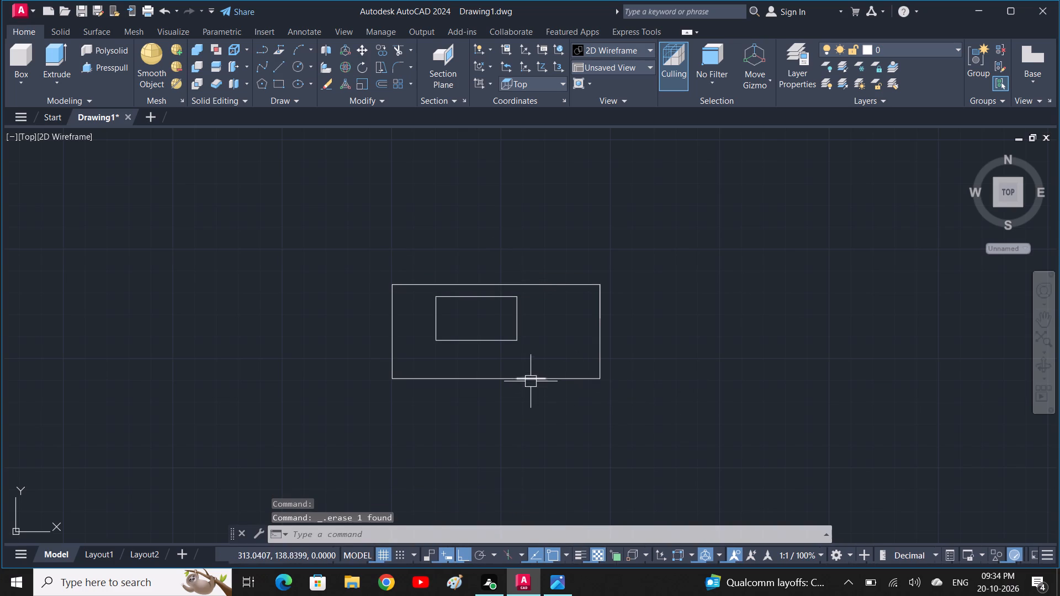
click(531, 380)
key(Delete)
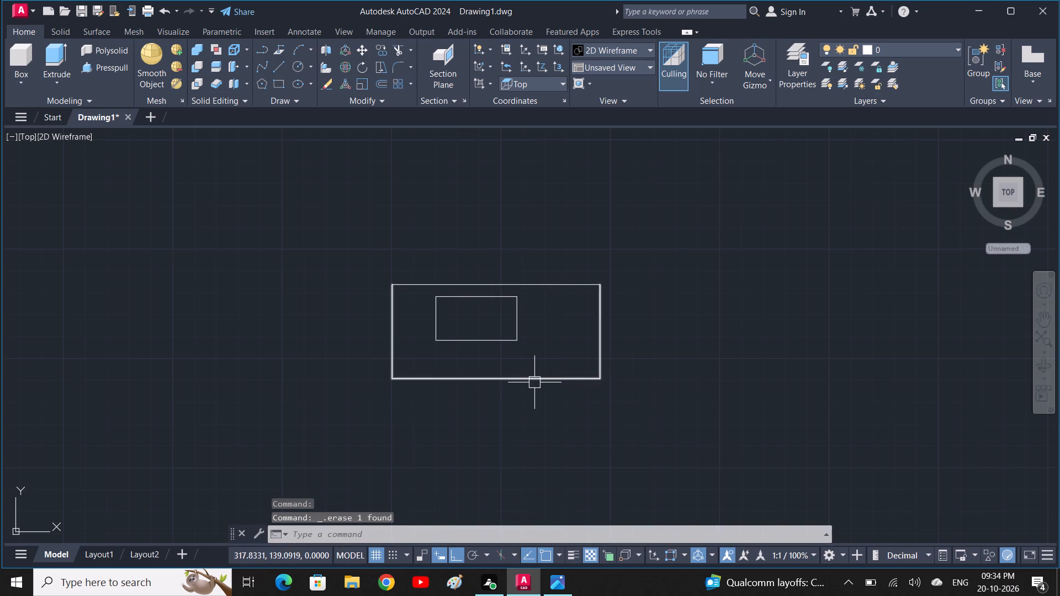
click(528, 378)
key(Escape)
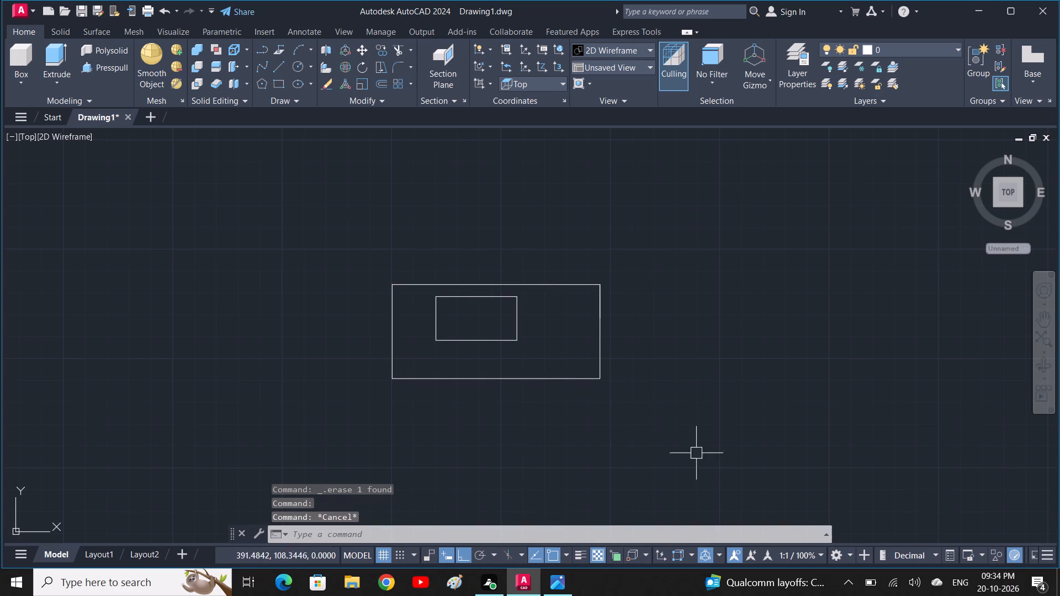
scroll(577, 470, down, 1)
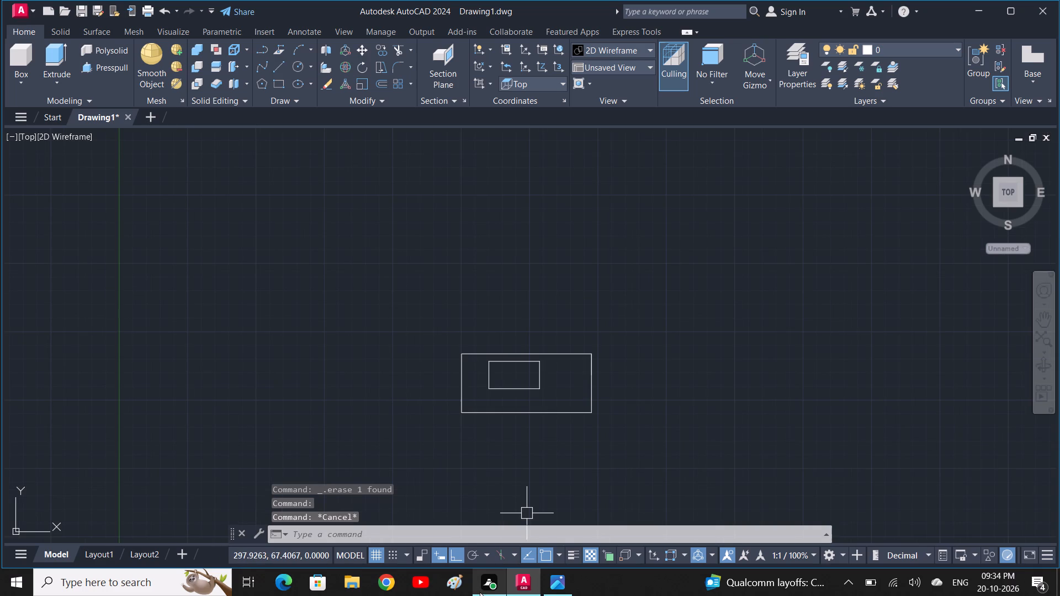
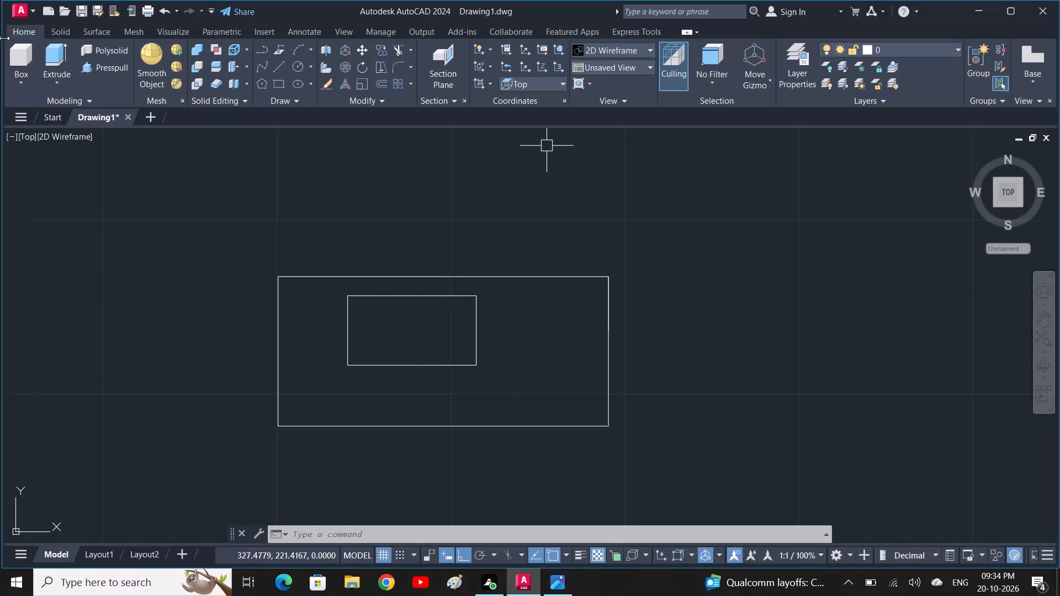
Set the visual style to Shaded with edges and switch the model to the SW Isometric view.
click(59, 136)
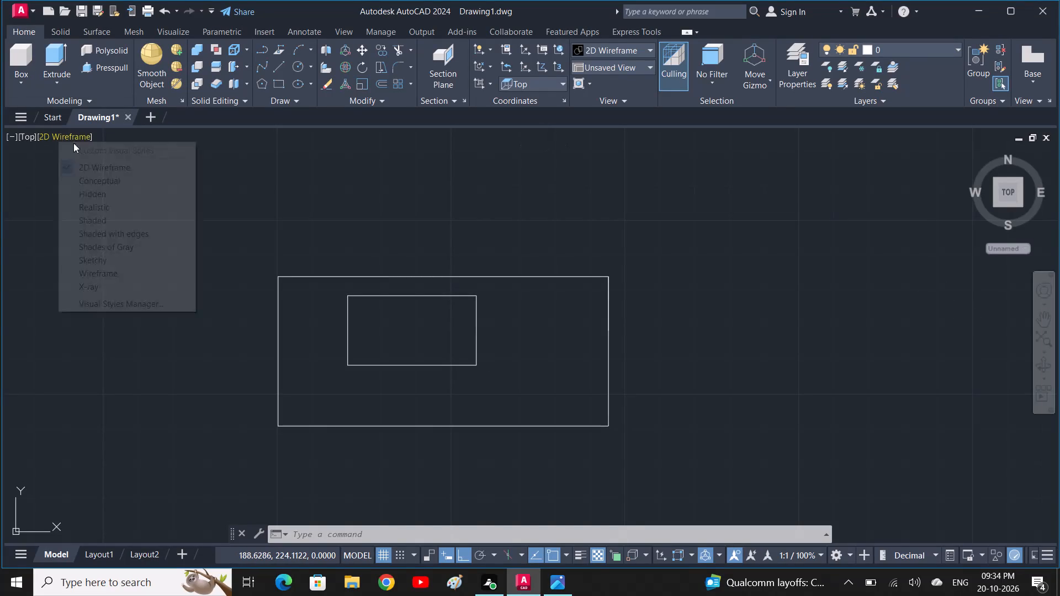
click(122, 235)
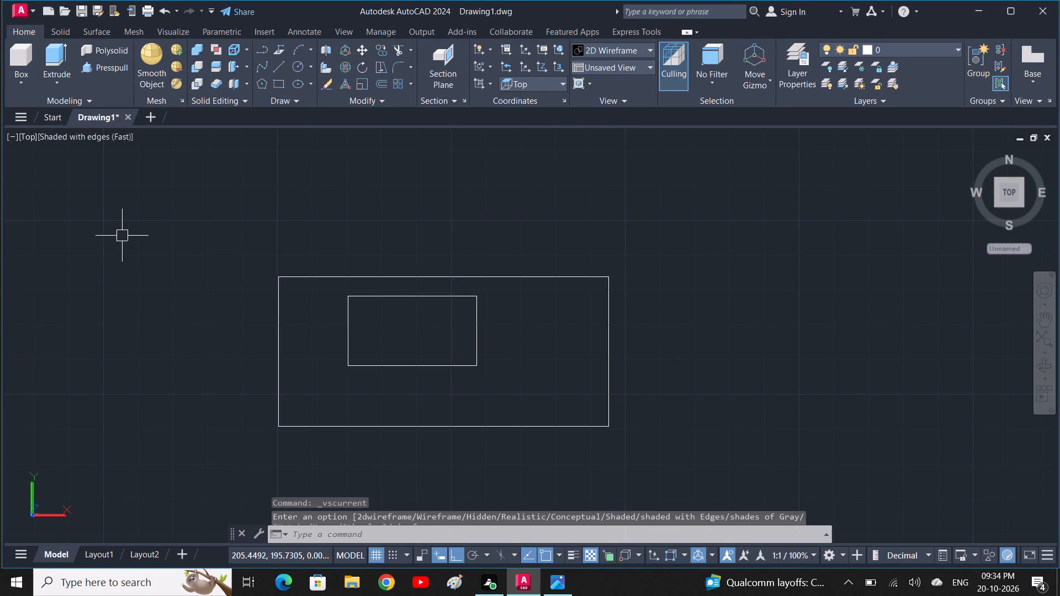
click(23, 133)
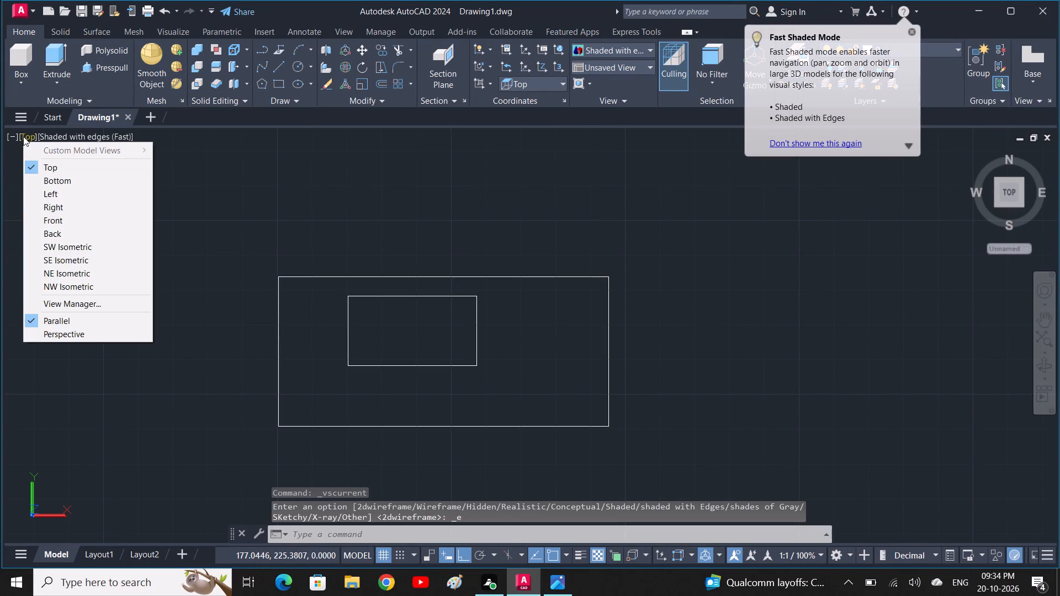
click(50, 249)
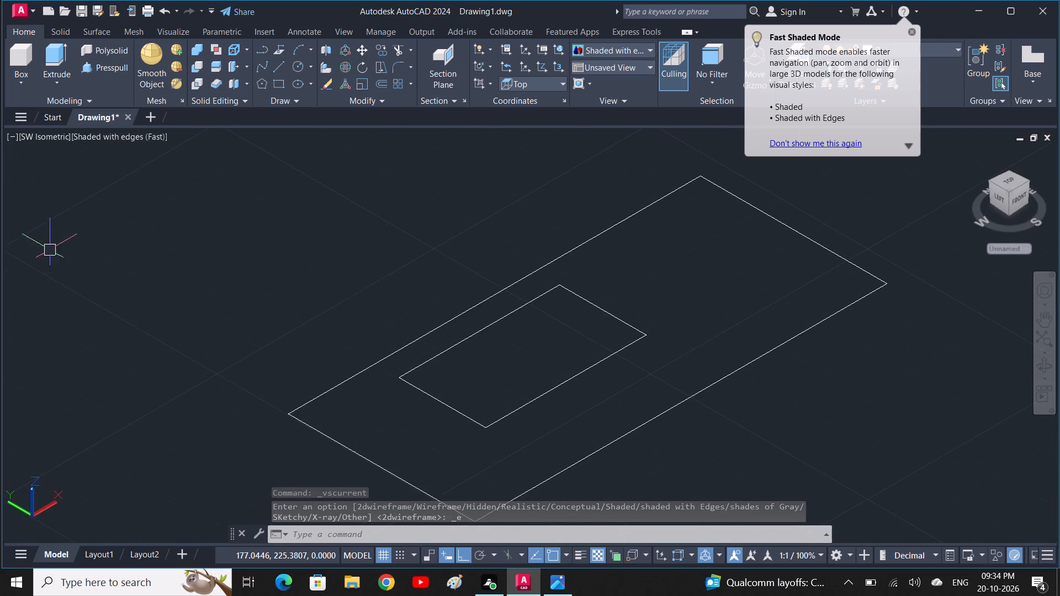
Presspull the base area around the pocket rectangle to a height of 12 mm, as dimensioned in the diagram.
scroll(377, 315, down, 1)
middle_drag(433, 356, 411, 337)
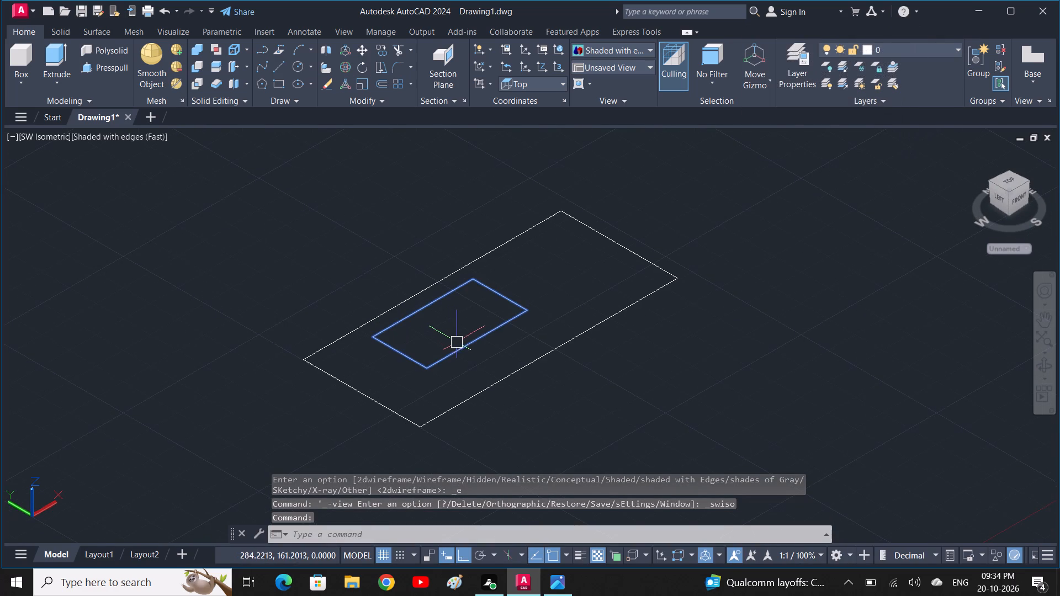
key(p)
text(REE)
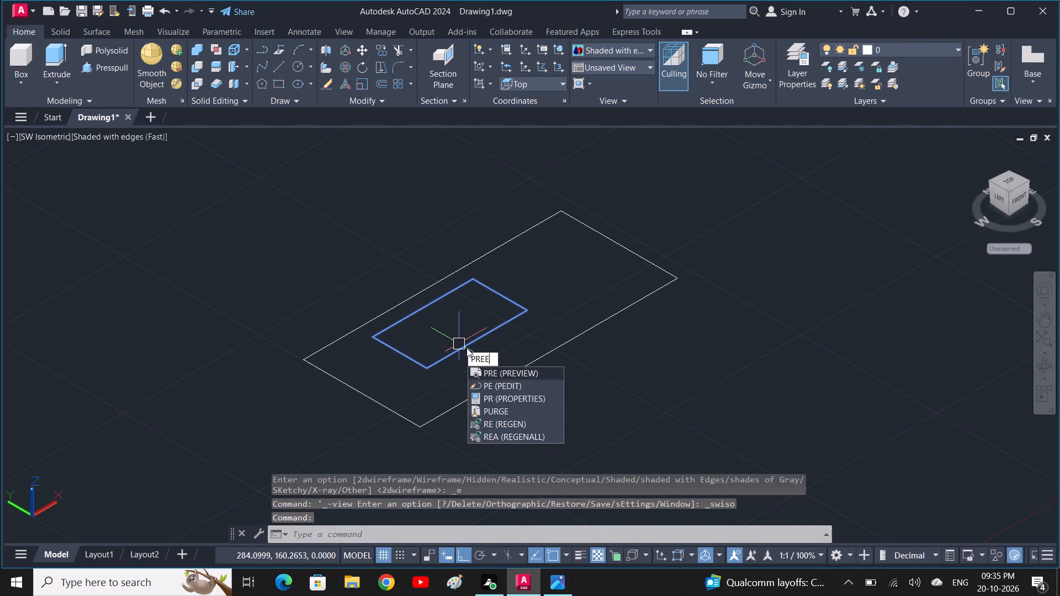
key(BackSpace)
click(502, 390)
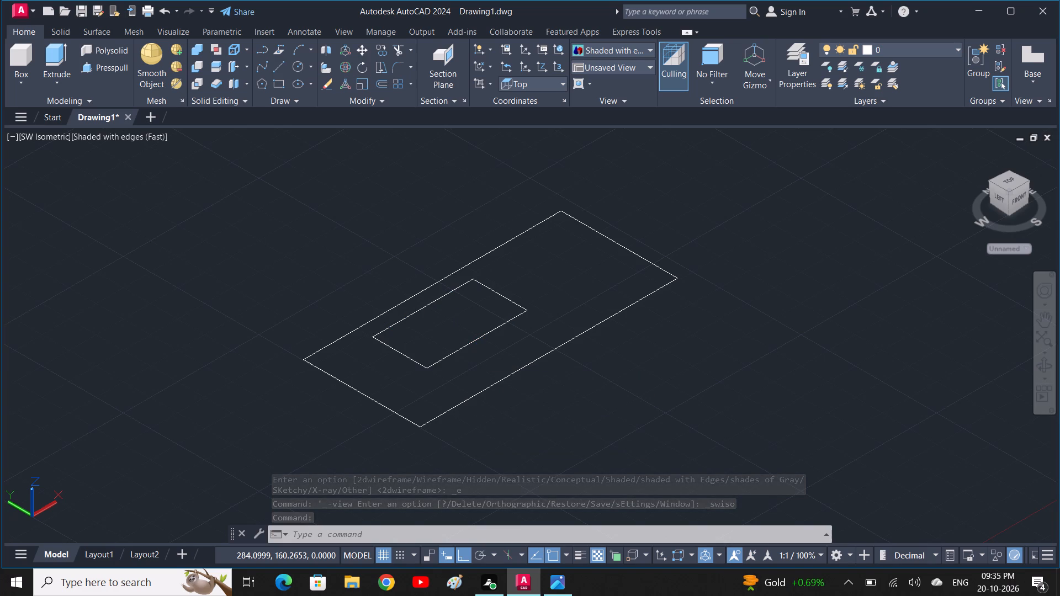
click(586, 299)
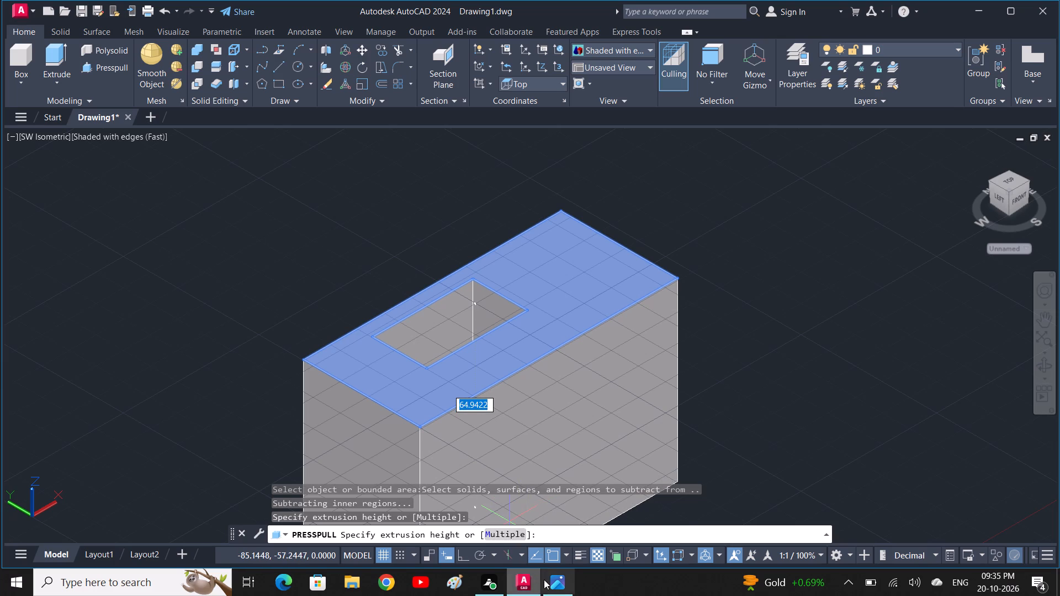
click(548, 580)
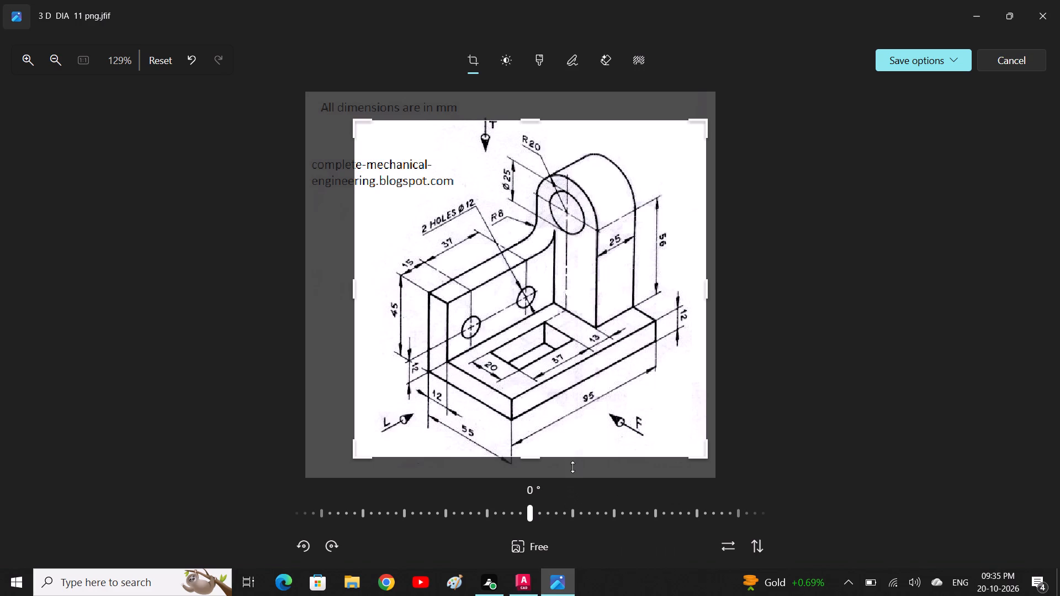
click(523, 579)
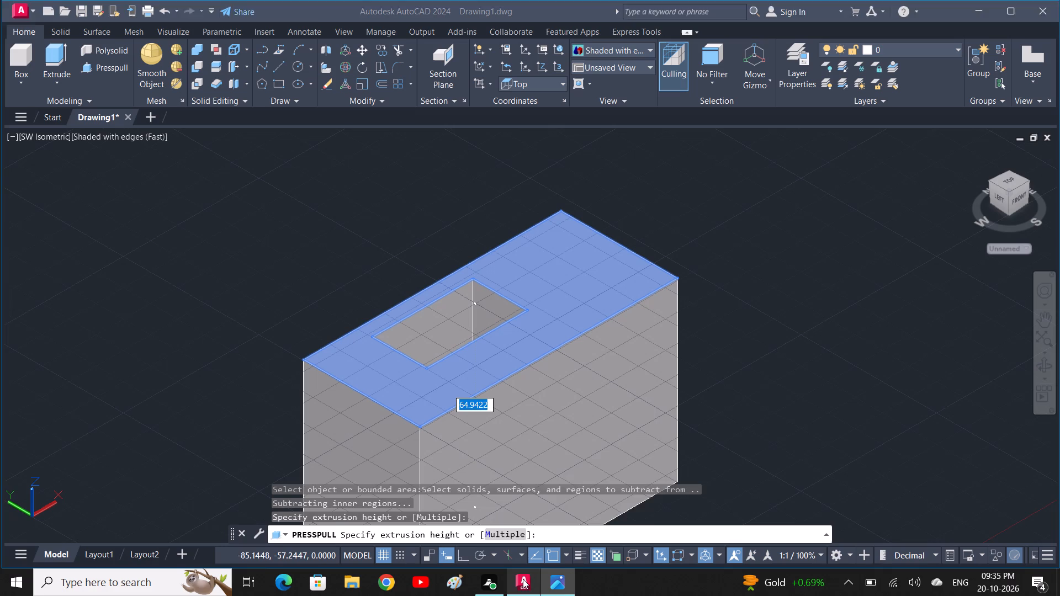
text(12)
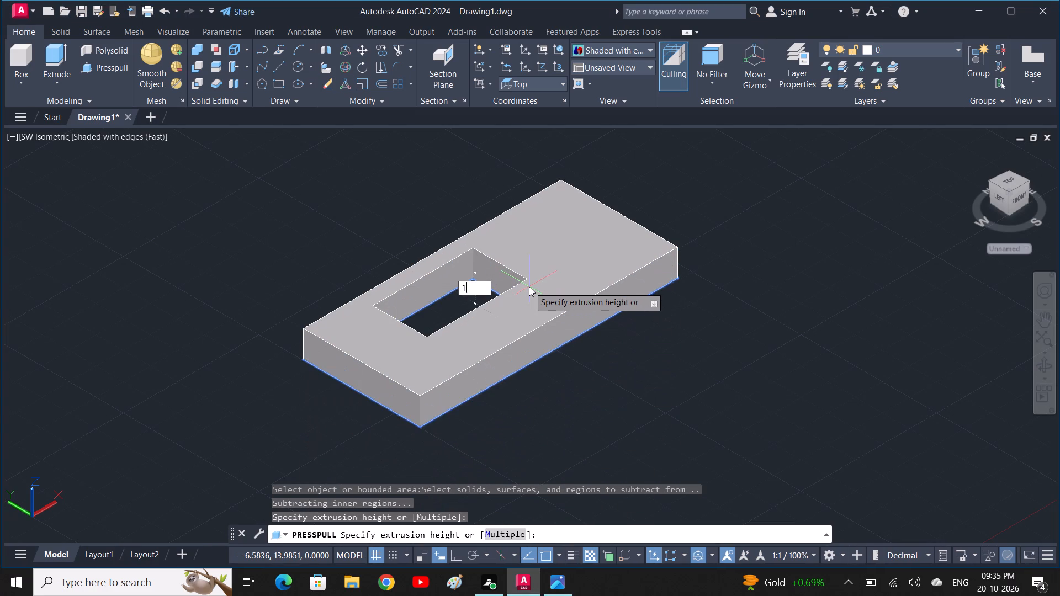
key(space)
key(Escape)
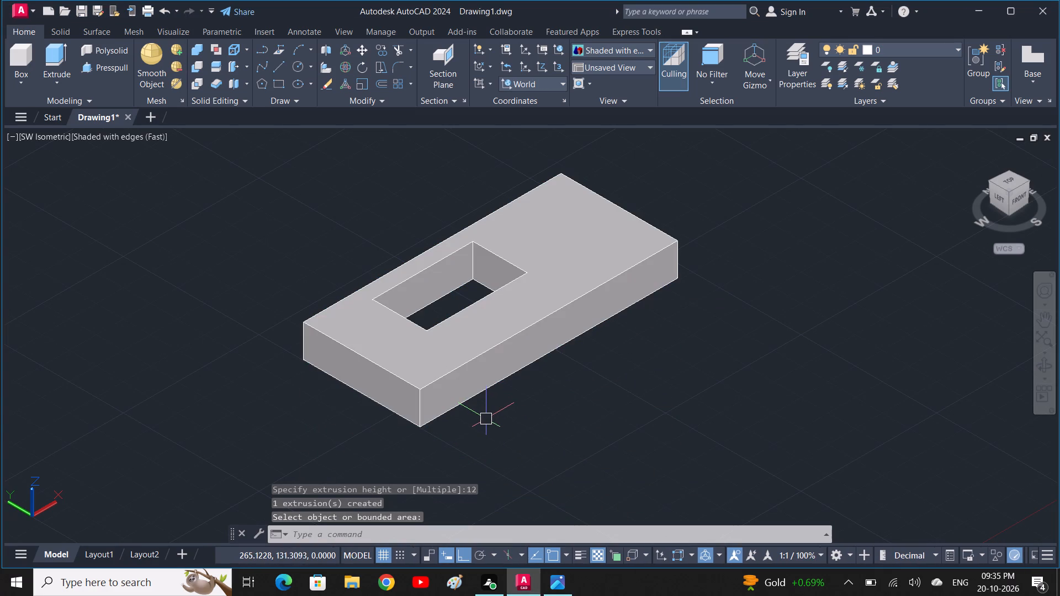
Switch the model to the Front view.
click(26, 136)
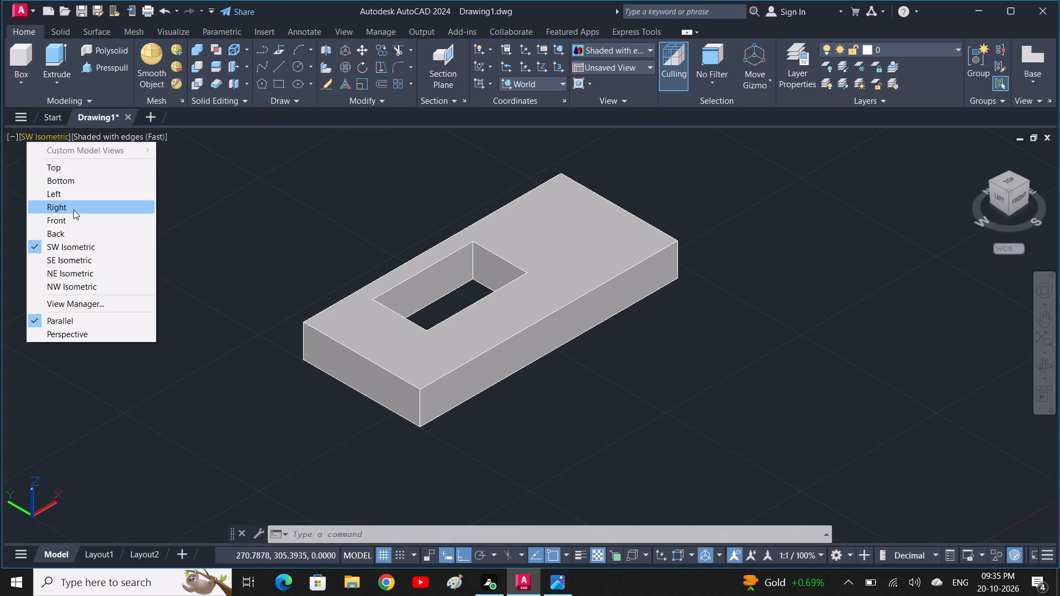
click(79, 216)
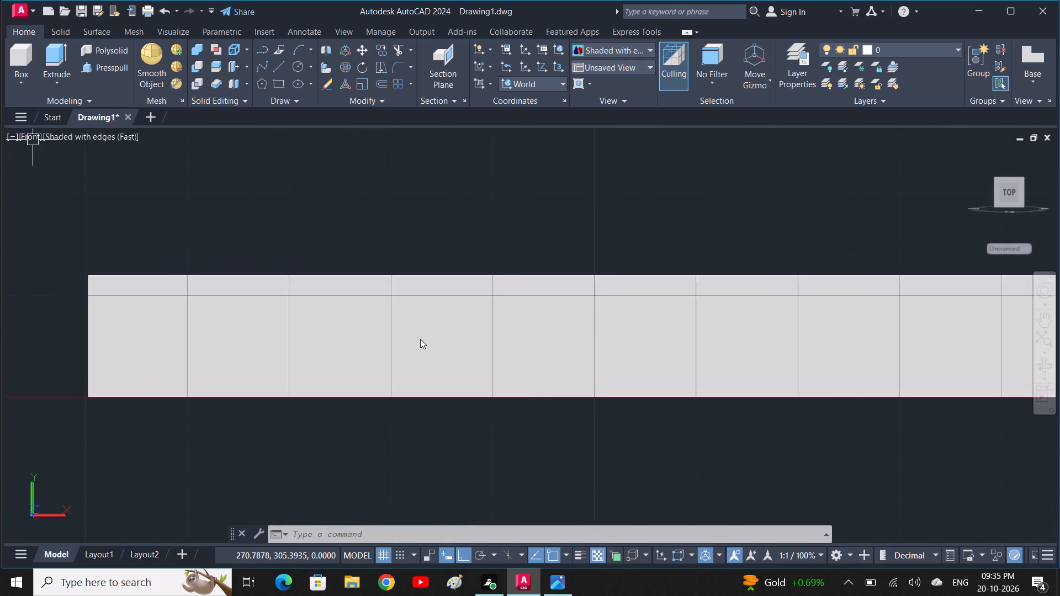
scroll(420, 339, down, 1)
middle_drag(510, 362, 309, 362)
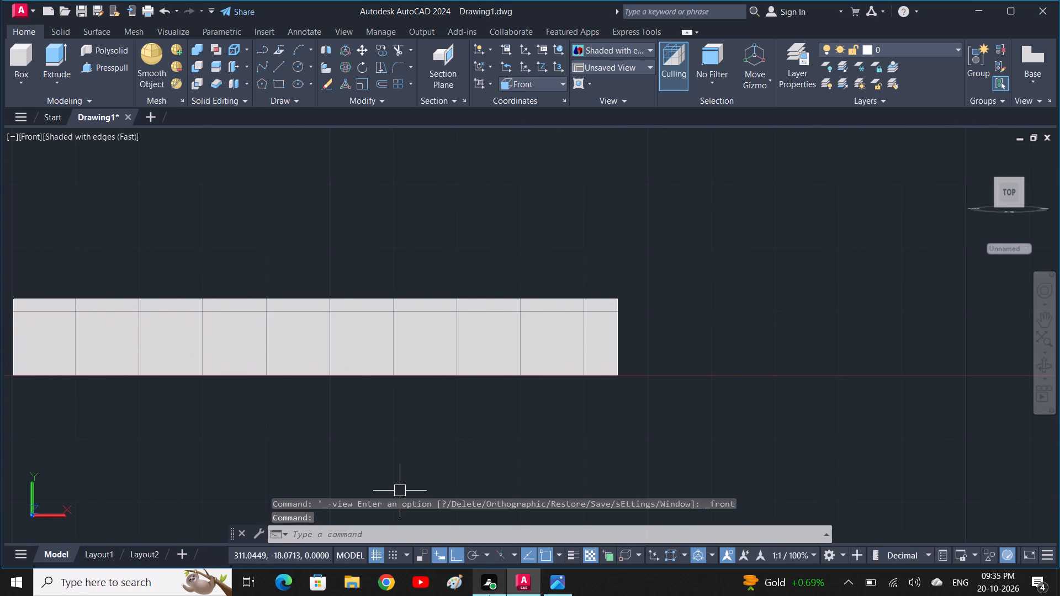
Draw a closed outline 95 mm wide and 45 mm high with lines, in empty space beside the base.
click(518, 584)
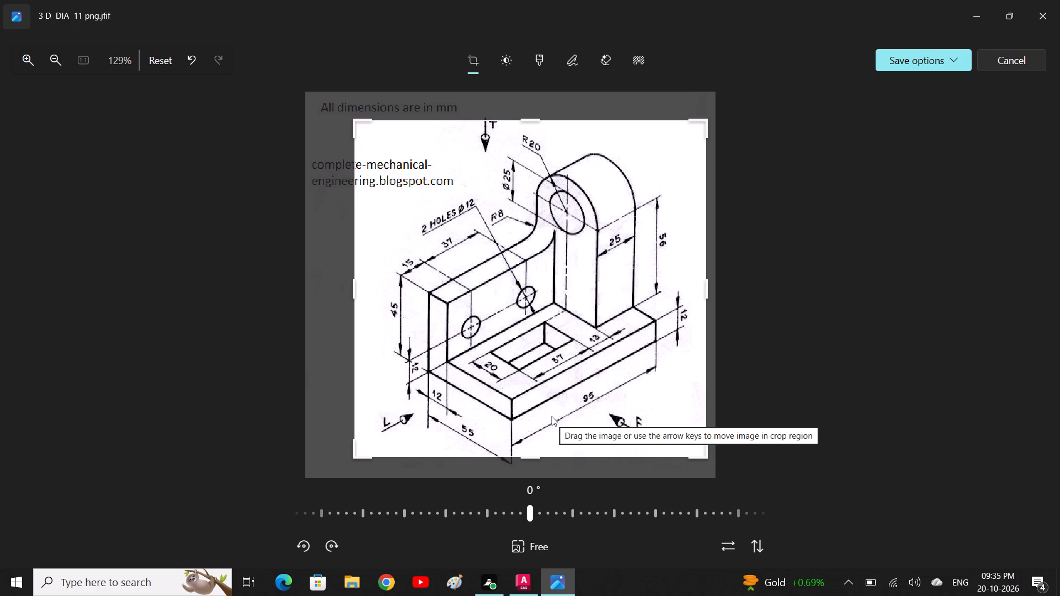
click(524, 586)
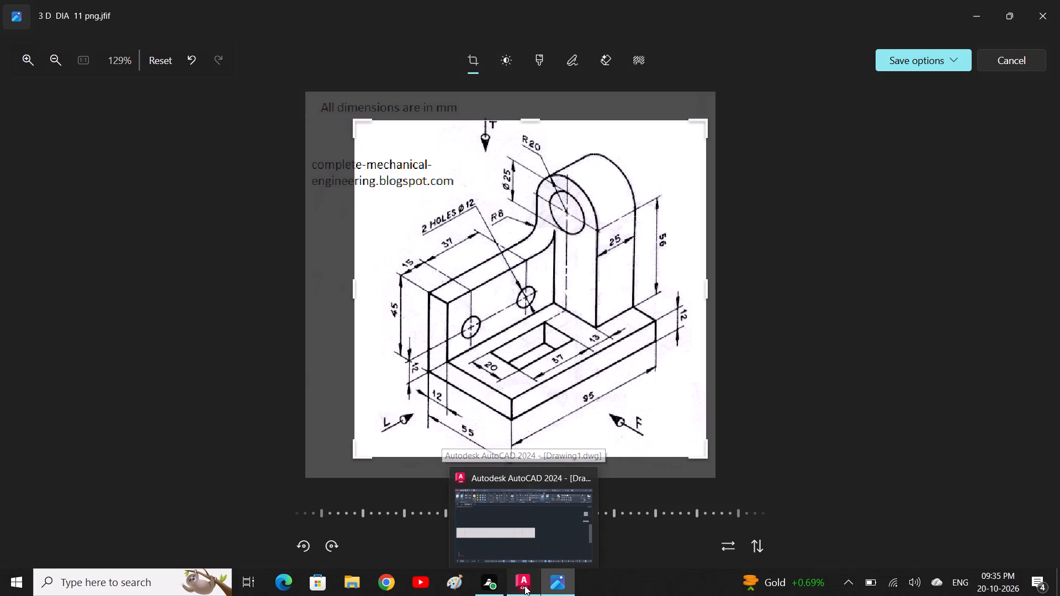
scroll(530, 327, down, 2)
middle_drag(627, 386, 547, 395)
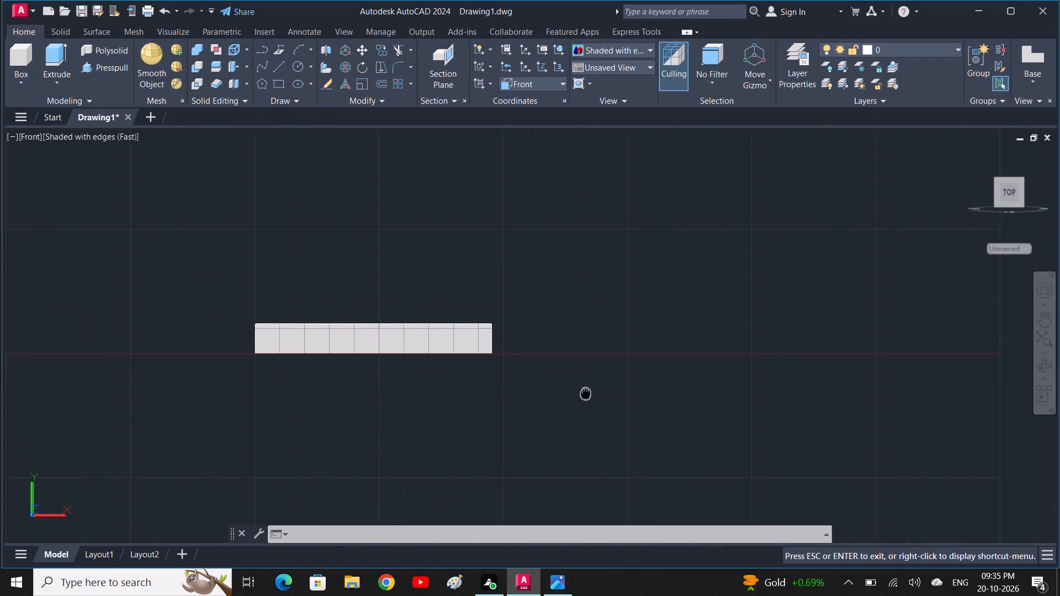
middle_drag(547, 395, 533, 399)
key(l)
key(space)
click(664, 403)
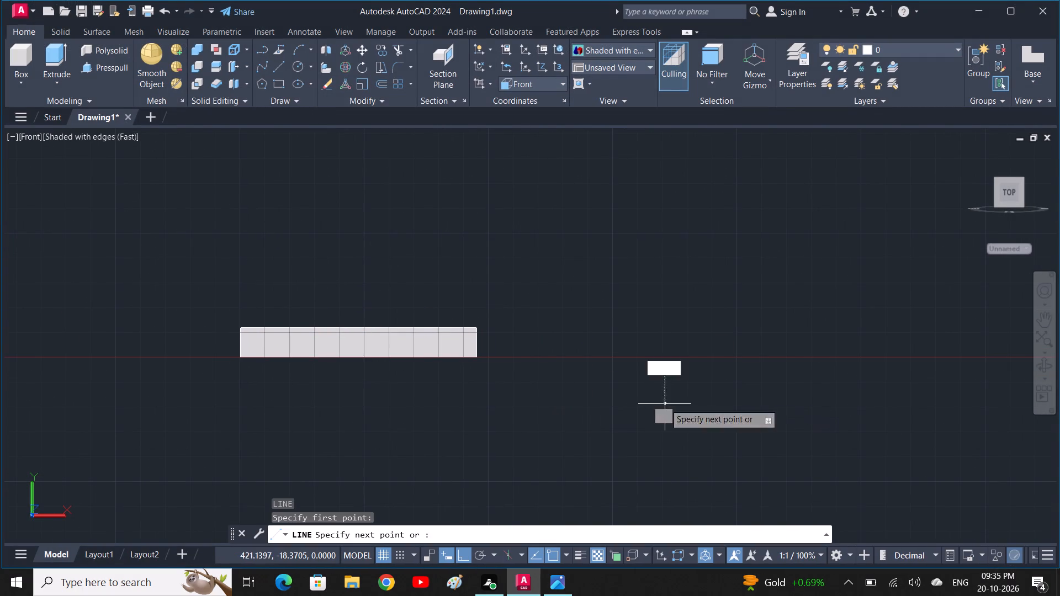
text(45)
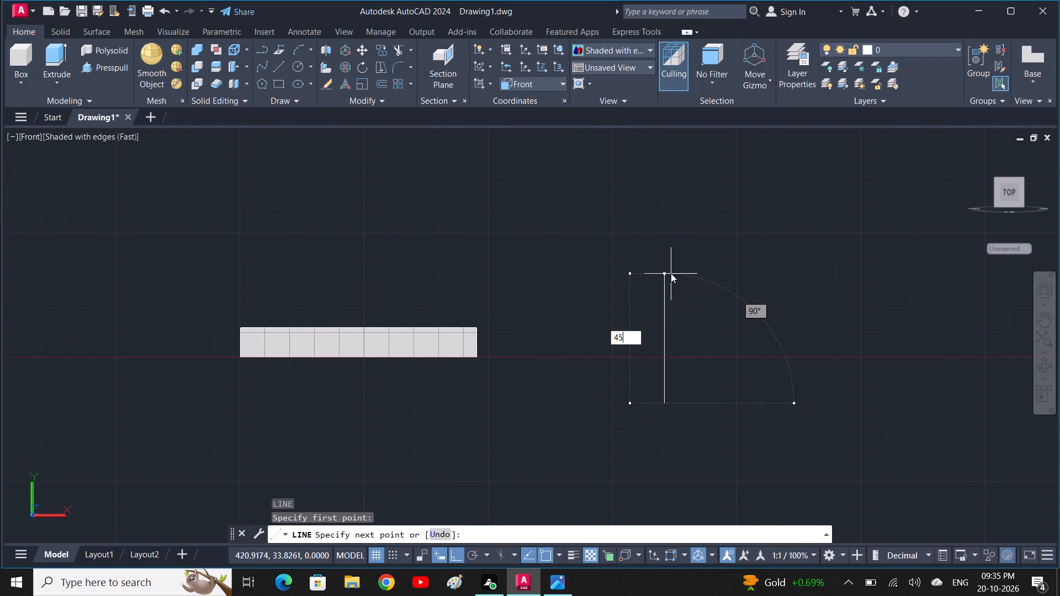
key(space)
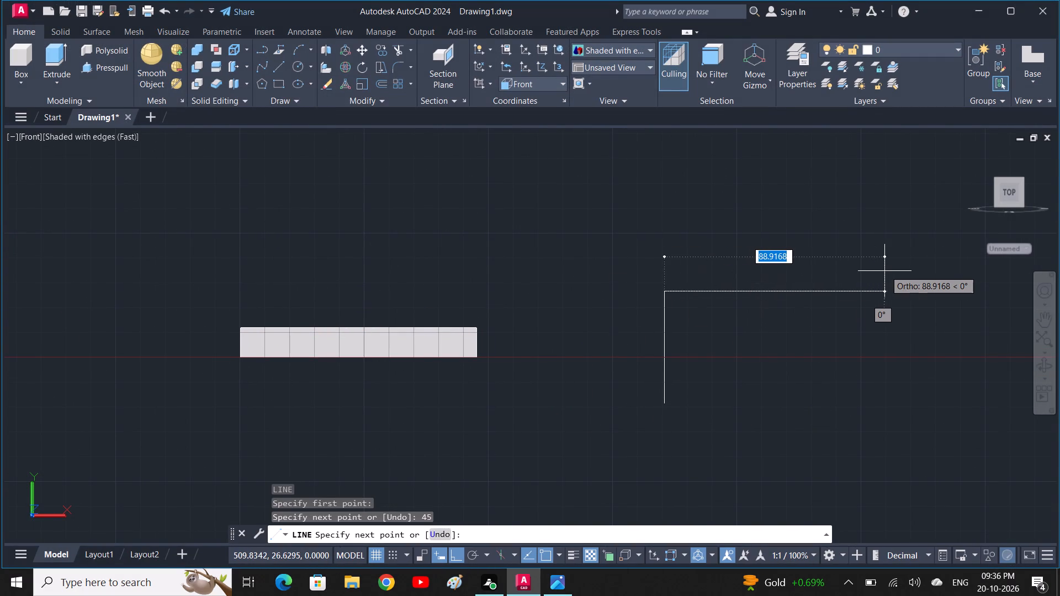
key(9)
text(5)
key(space)
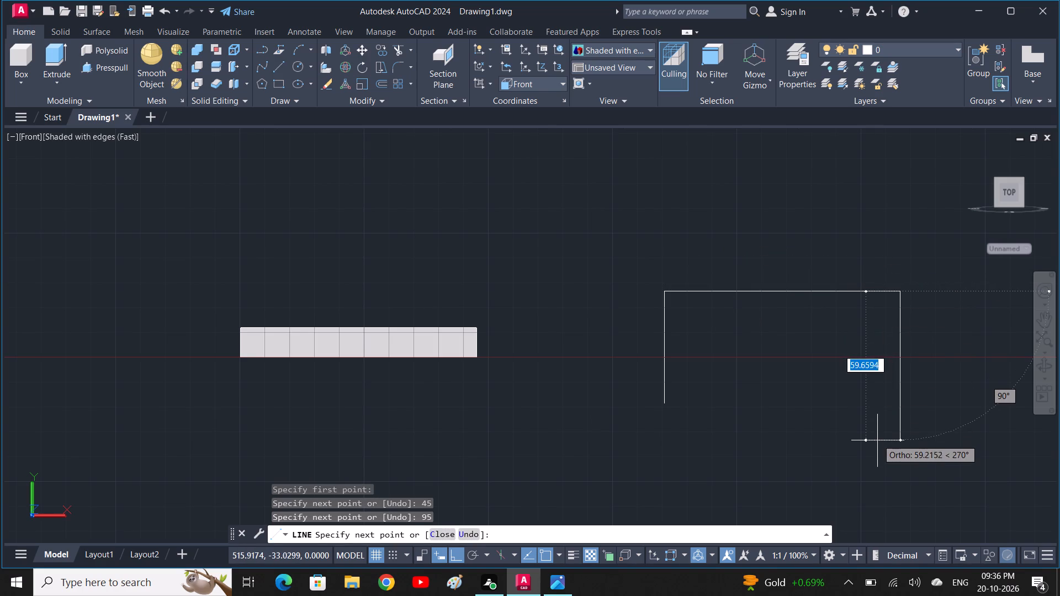
key(4)
text(5)
key(space)
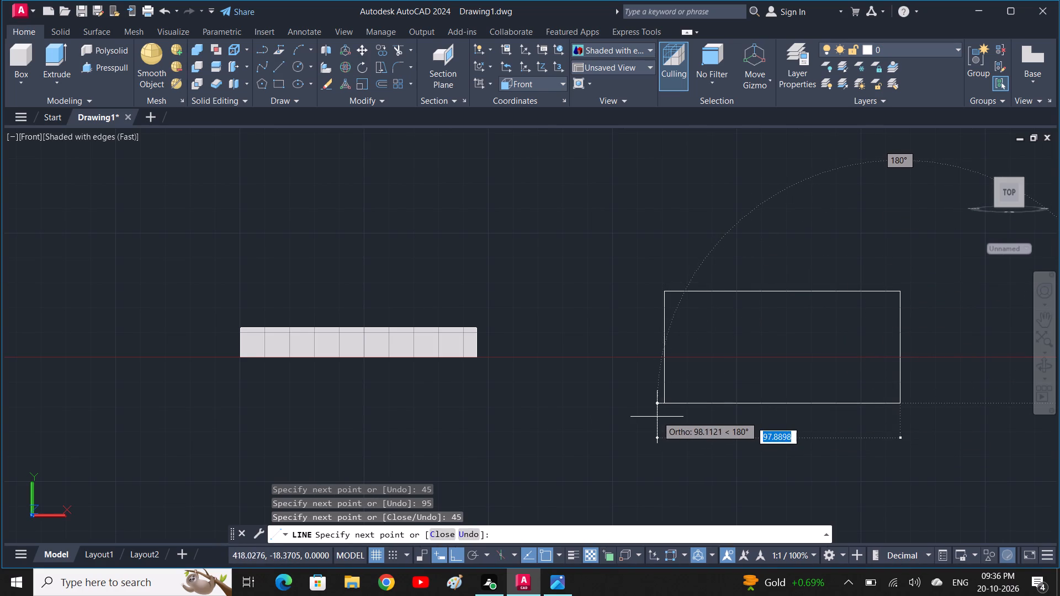
key(9)
text(5)
key(space)
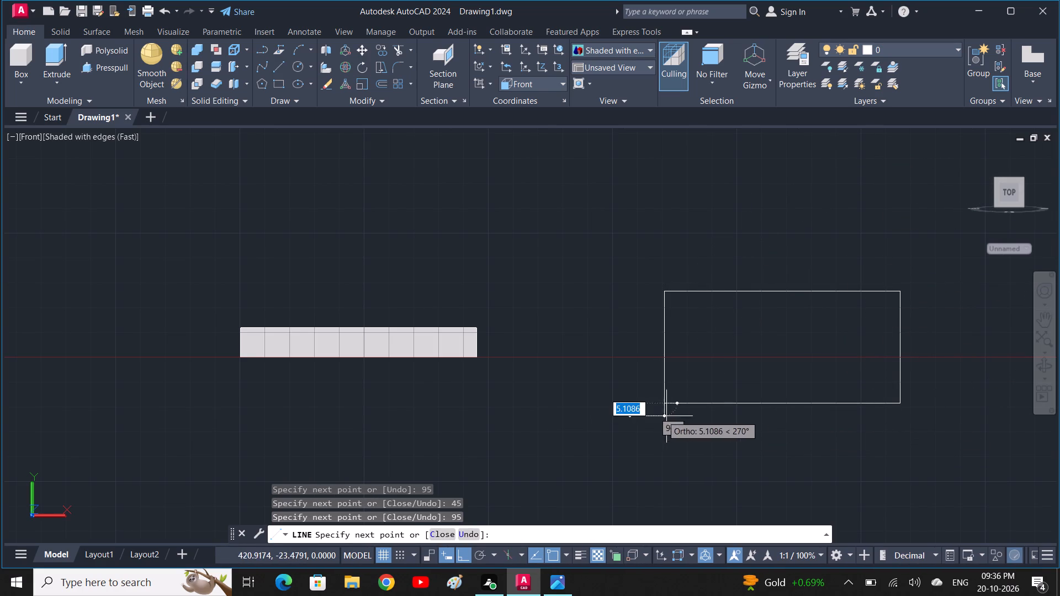
key(Escape)
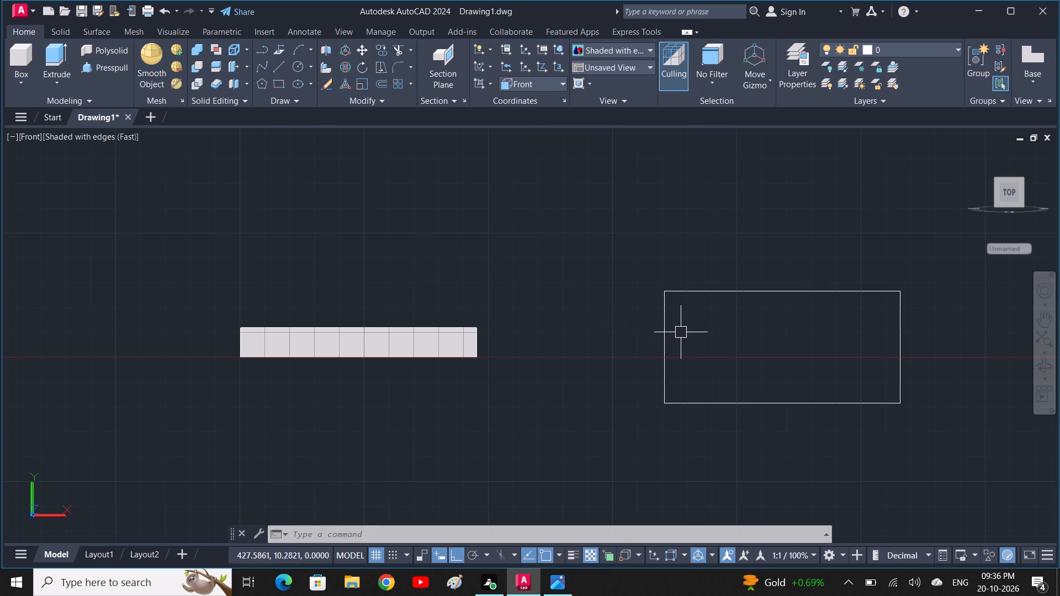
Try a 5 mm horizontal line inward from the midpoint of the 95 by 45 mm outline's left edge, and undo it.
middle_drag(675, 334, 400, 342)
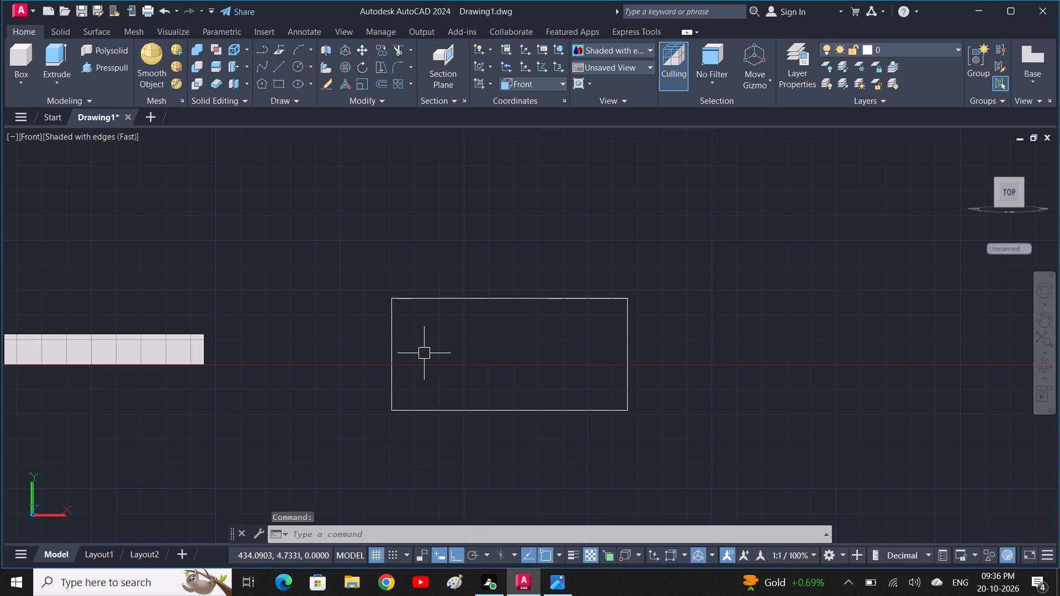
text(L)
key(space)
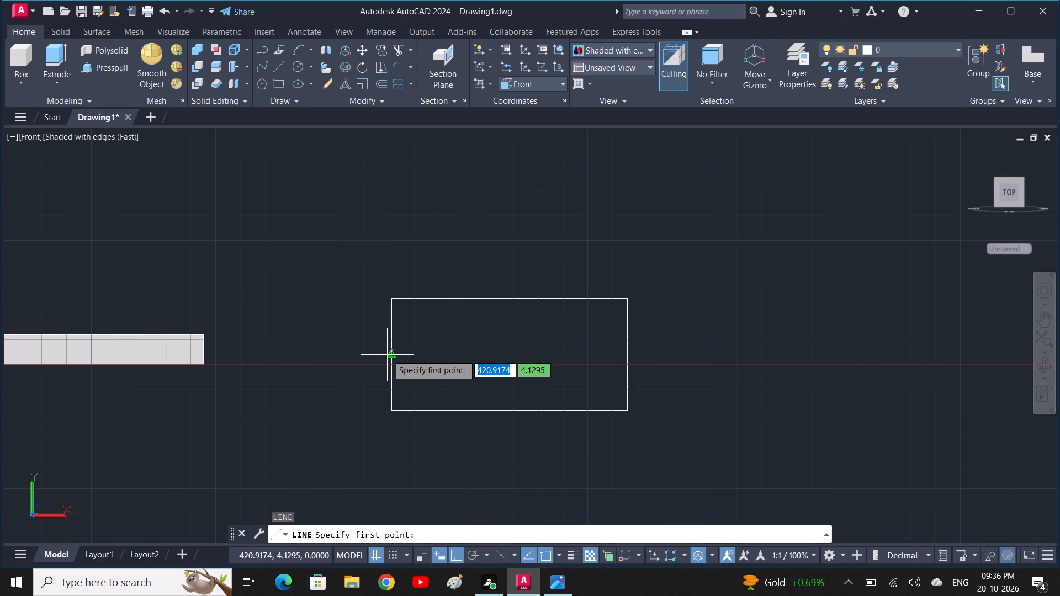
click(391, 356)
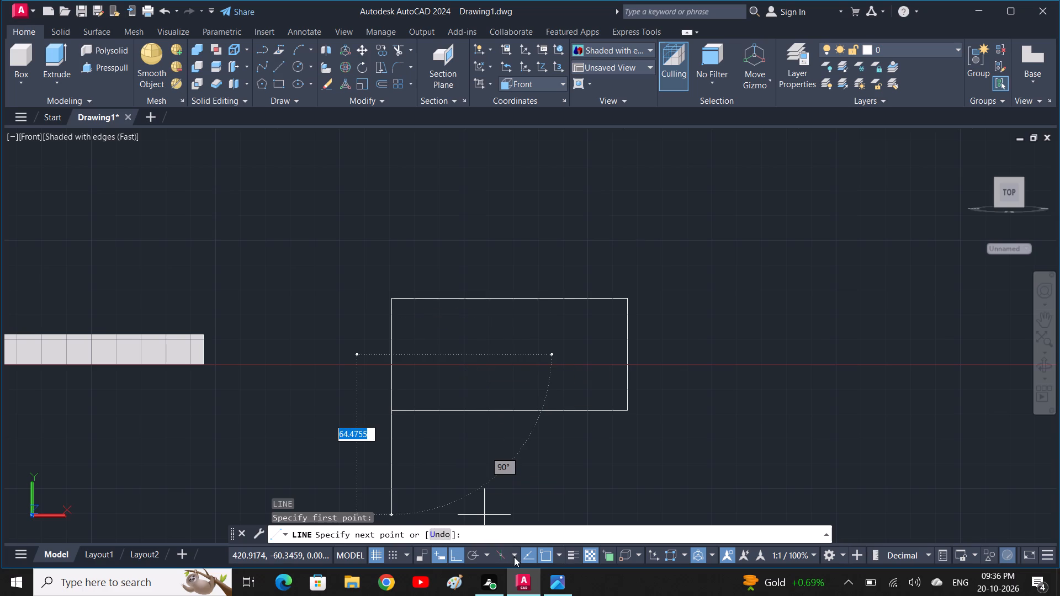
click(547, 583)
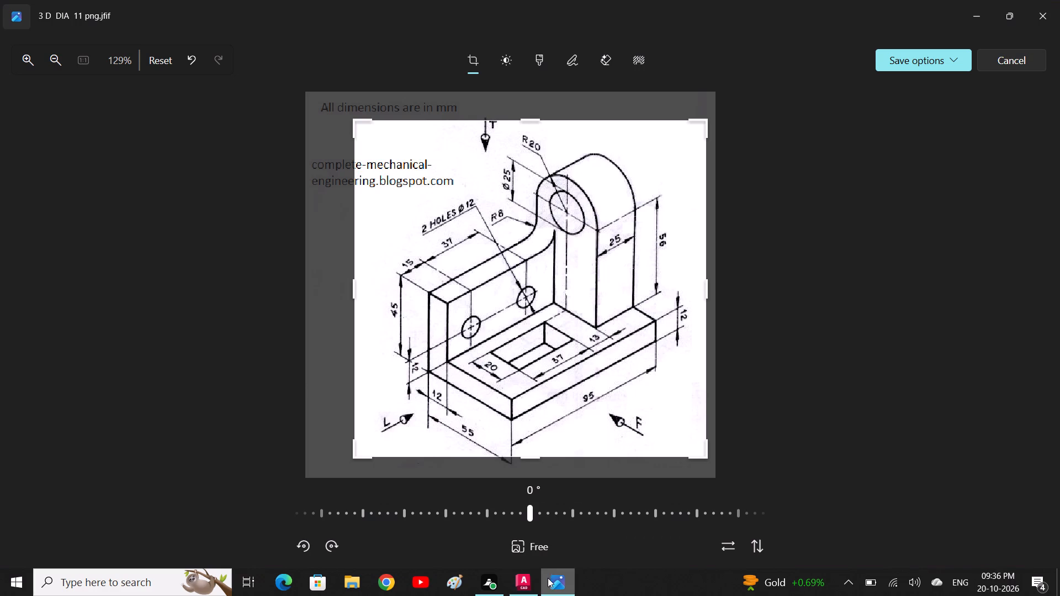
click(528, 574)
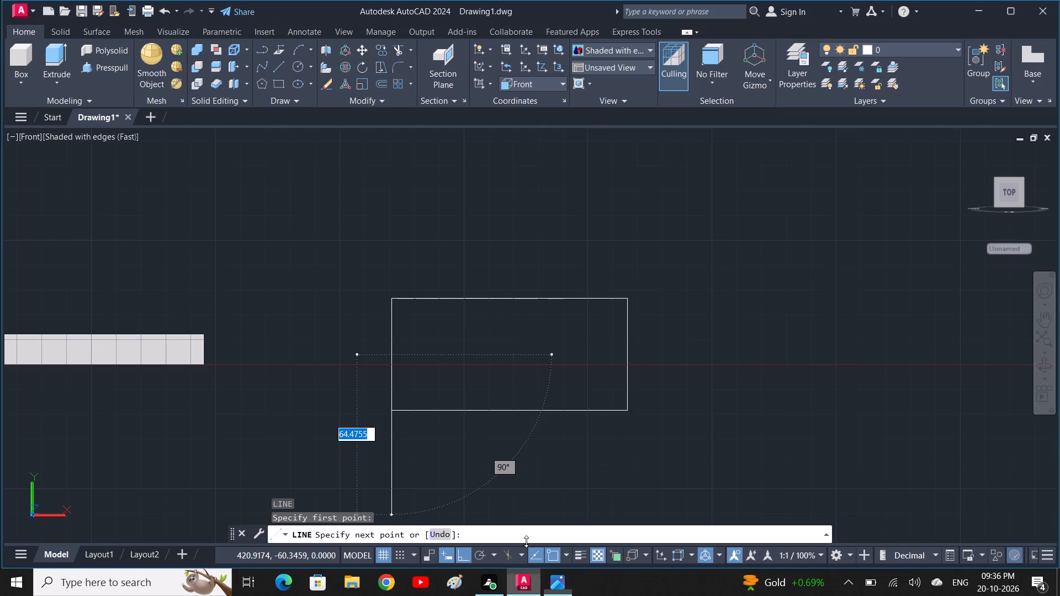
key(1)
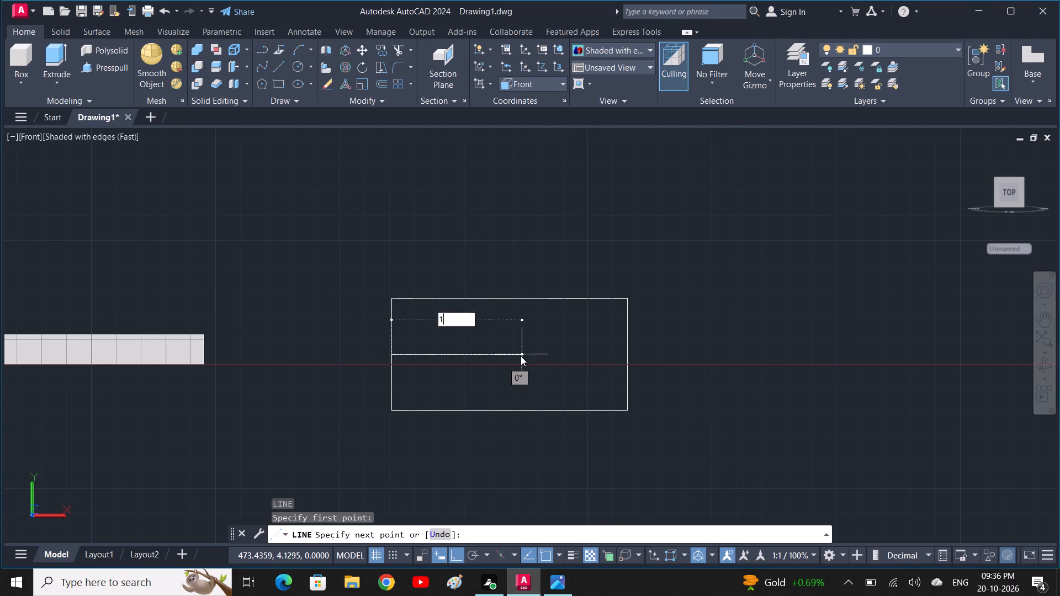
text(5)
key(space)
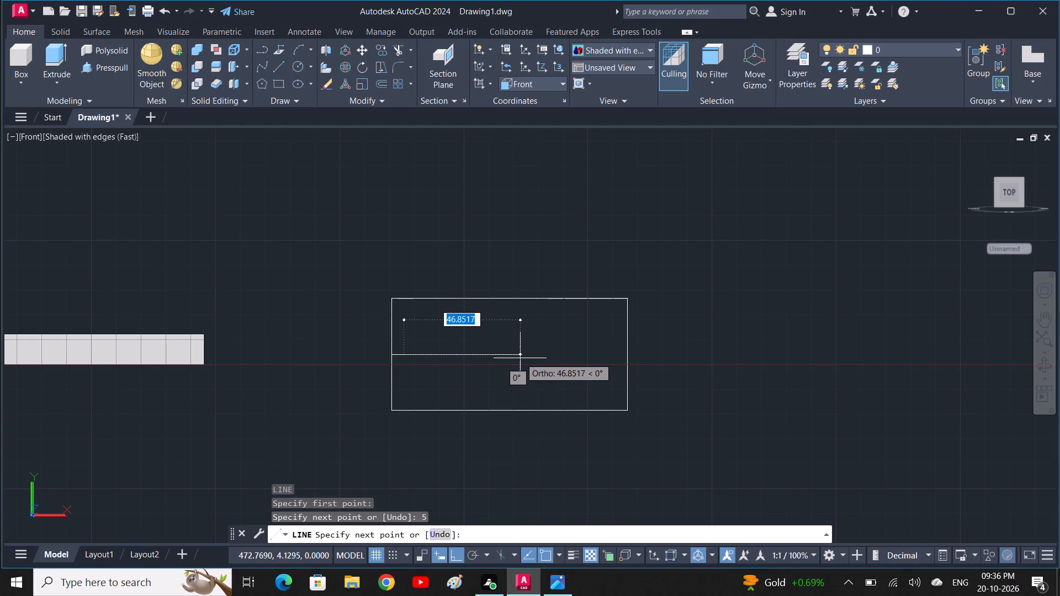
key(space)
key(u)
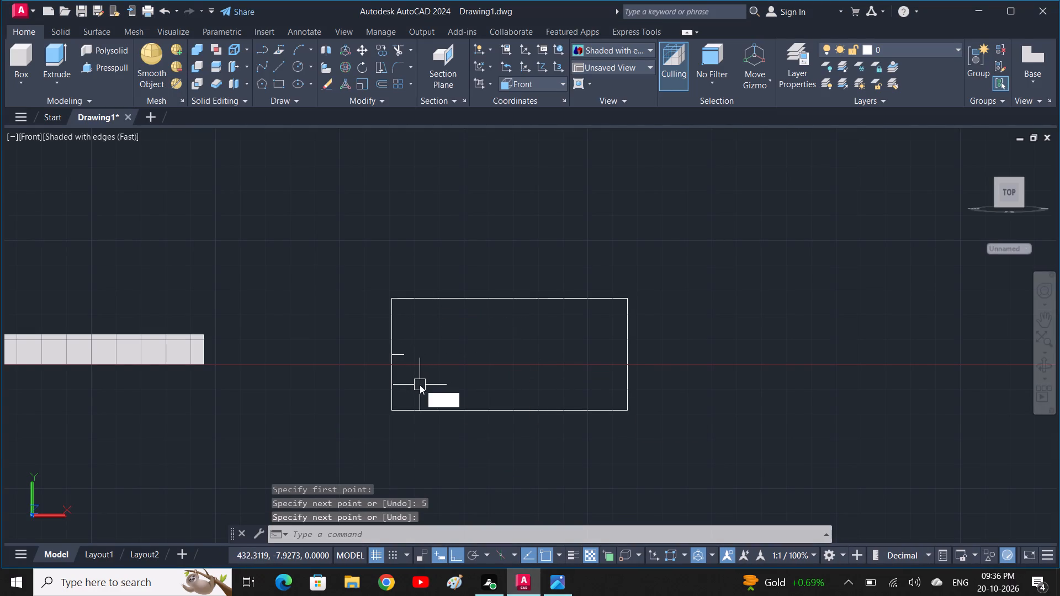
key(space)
Draw a 15 mm horizontal line inward from the midpoint of the 95 by 45 mm outline's left edge.
text(L)
key(space)
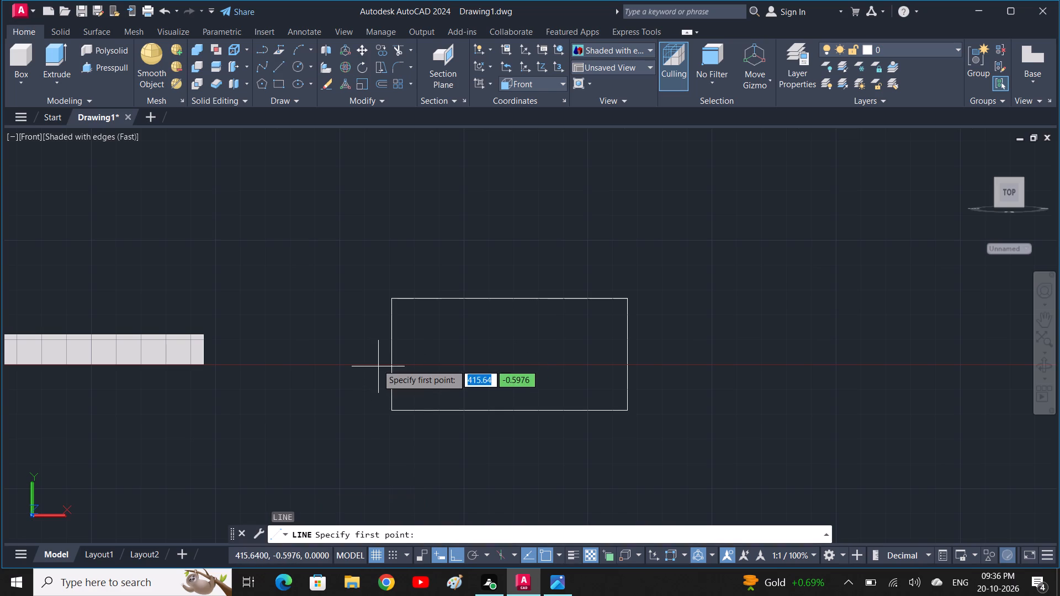
click(392, 358)
key(1)
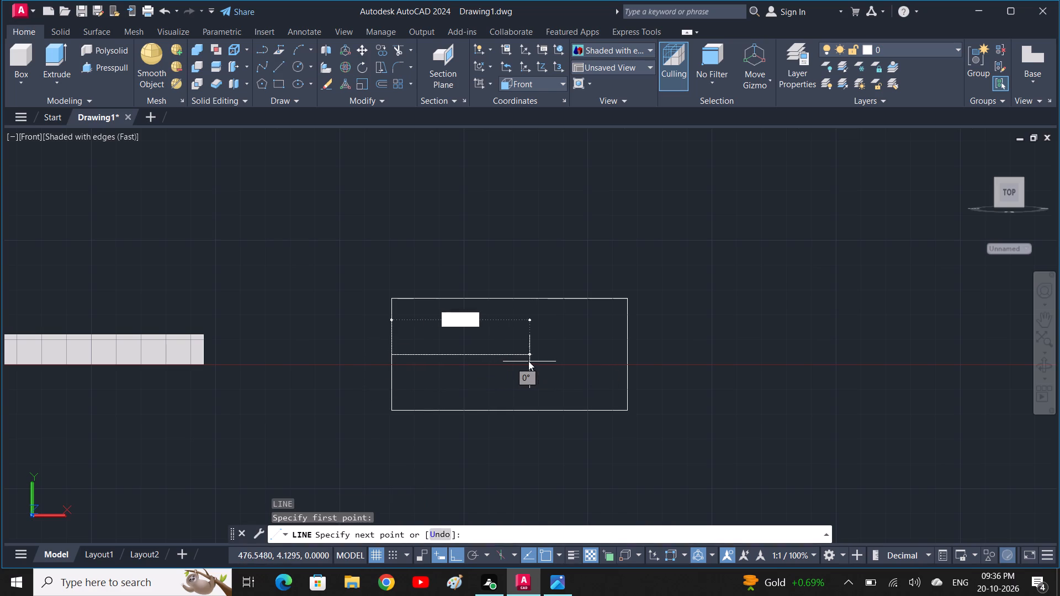
key(5)
key(space)
key(Escape)
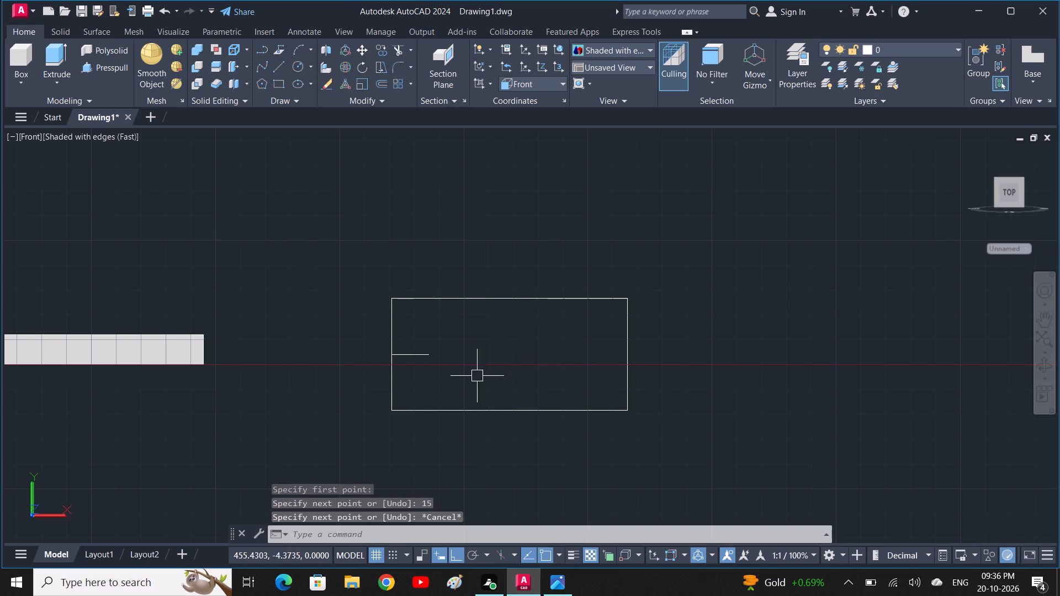
Draw a circle of radius 6 mm centred on the inner end of the 15 mm line, per the diagram's Ø12 holes.
key(c)
key(space)
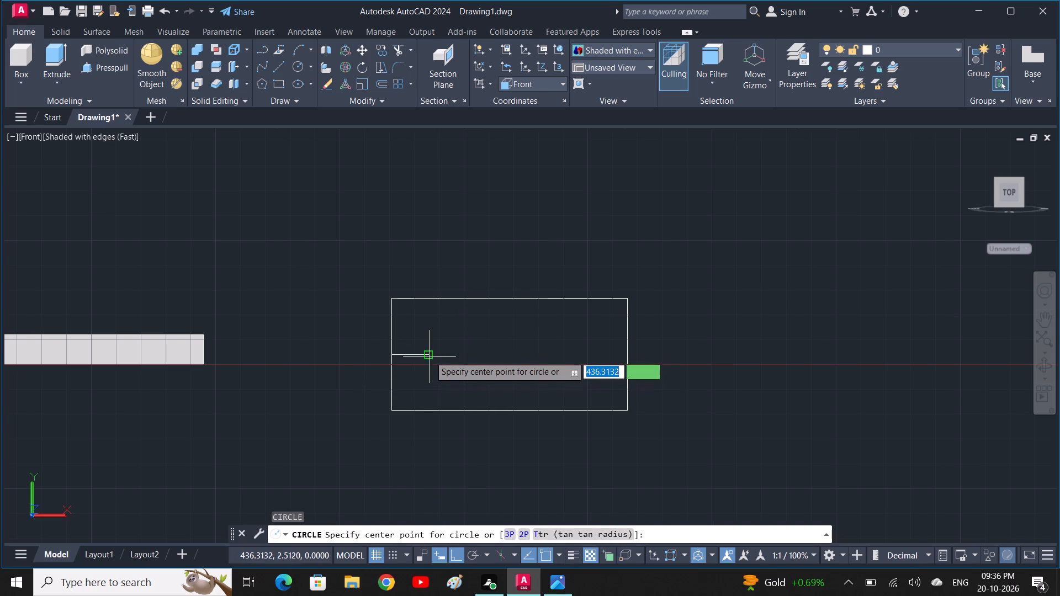
click(430, 355)
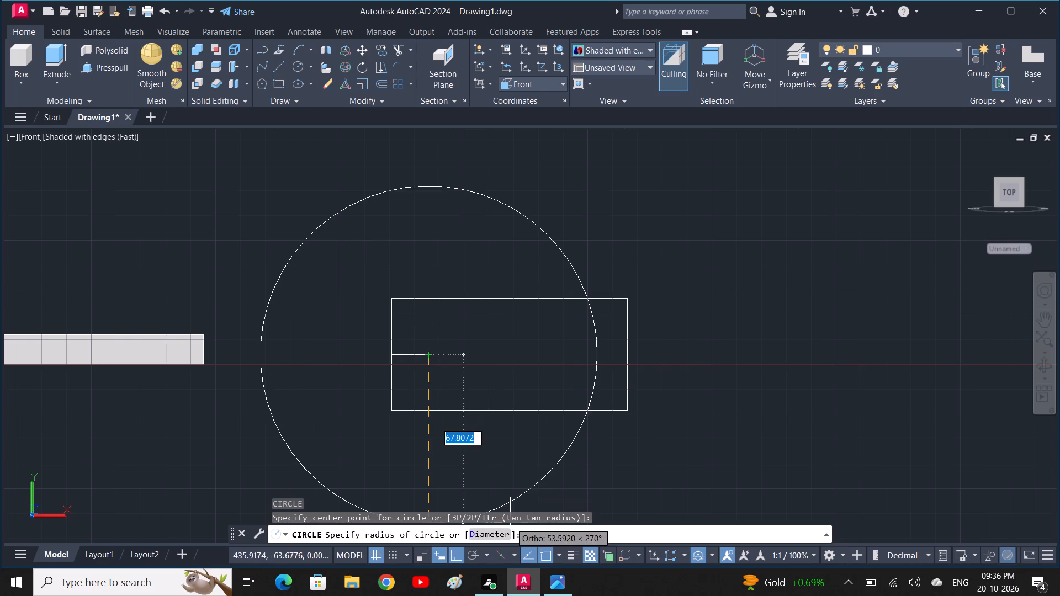
click(556, 581)
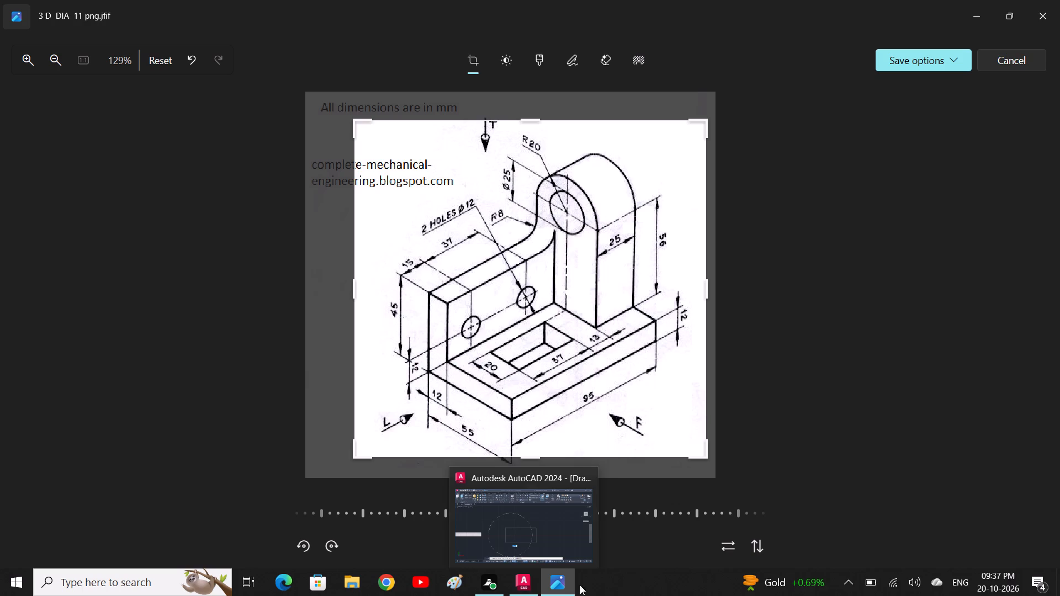
click(531, 587)
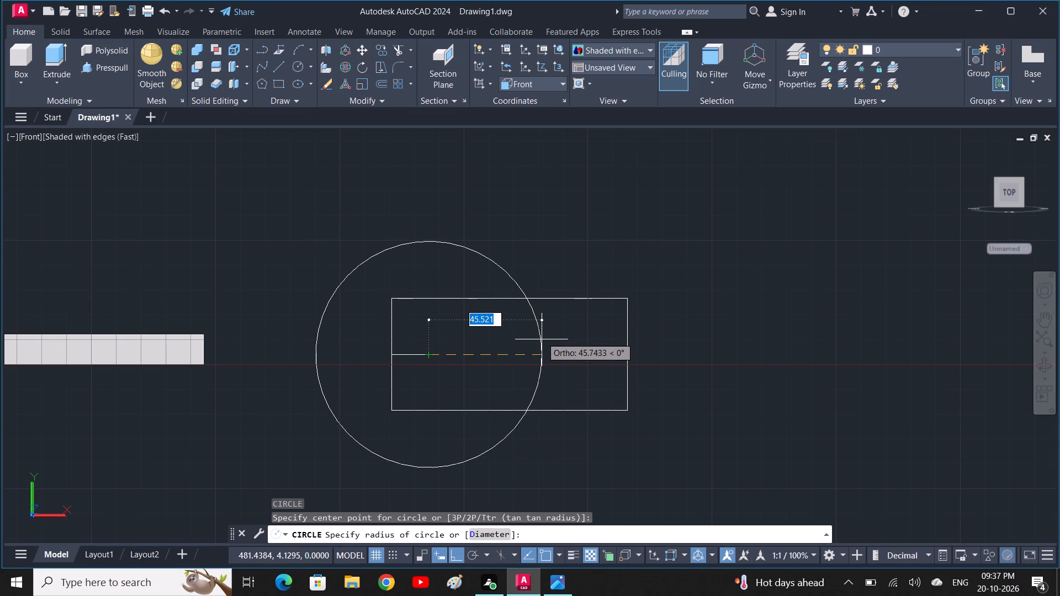
text(6)
key(space)
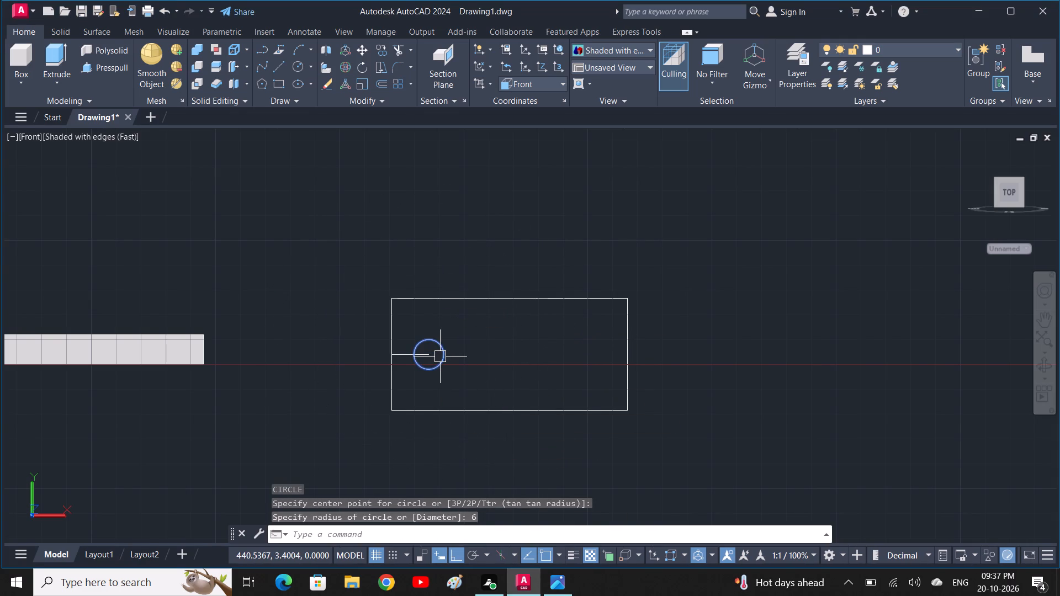
Copy the circle 37 mm horizontally from its centre toward the outline's right side for the second hole.
click(440, 356)
key(c)
key(o)
key(space)
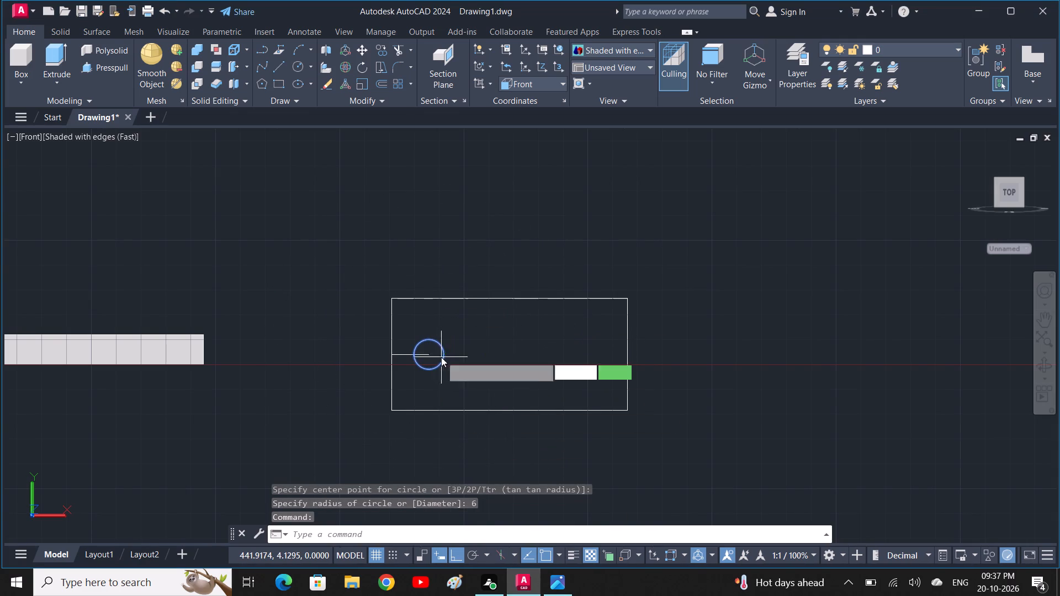
click(431, 357)
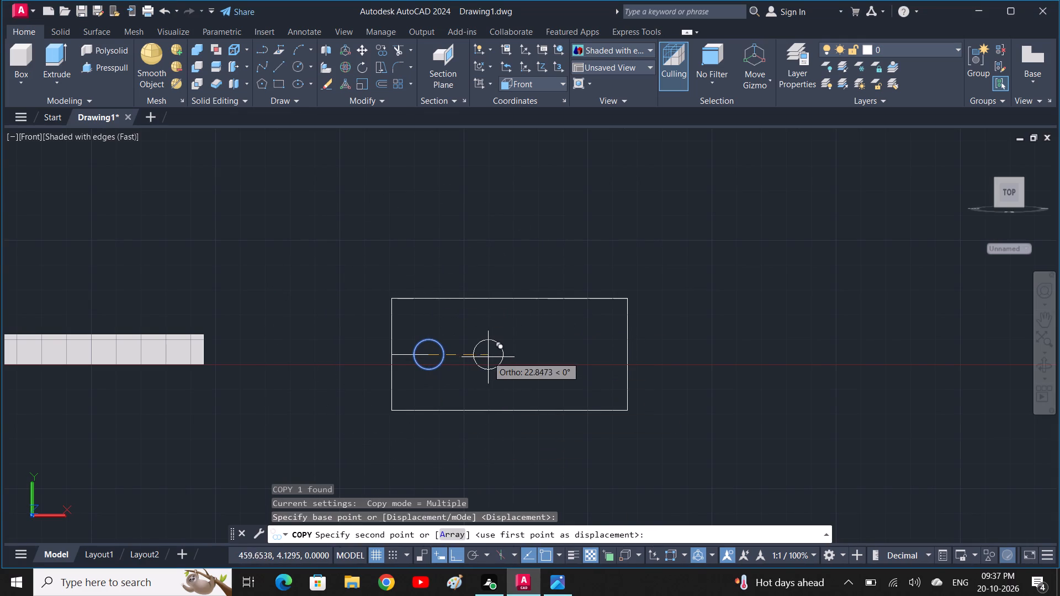
text(37)
key(space)
key(Escape)
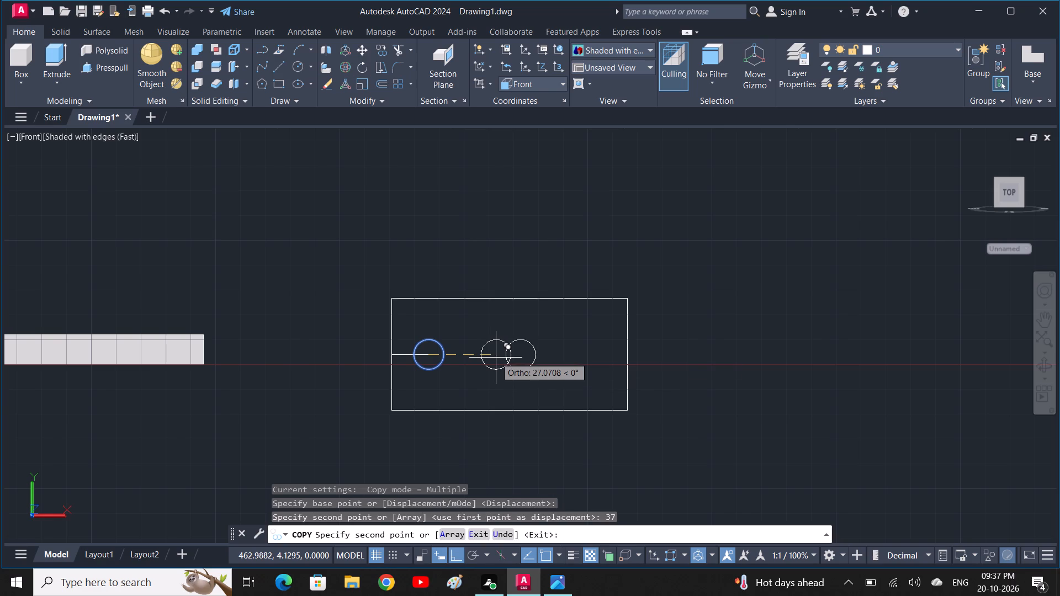
Delete the 15 mm construction line inside the outline.
click(422, 354)
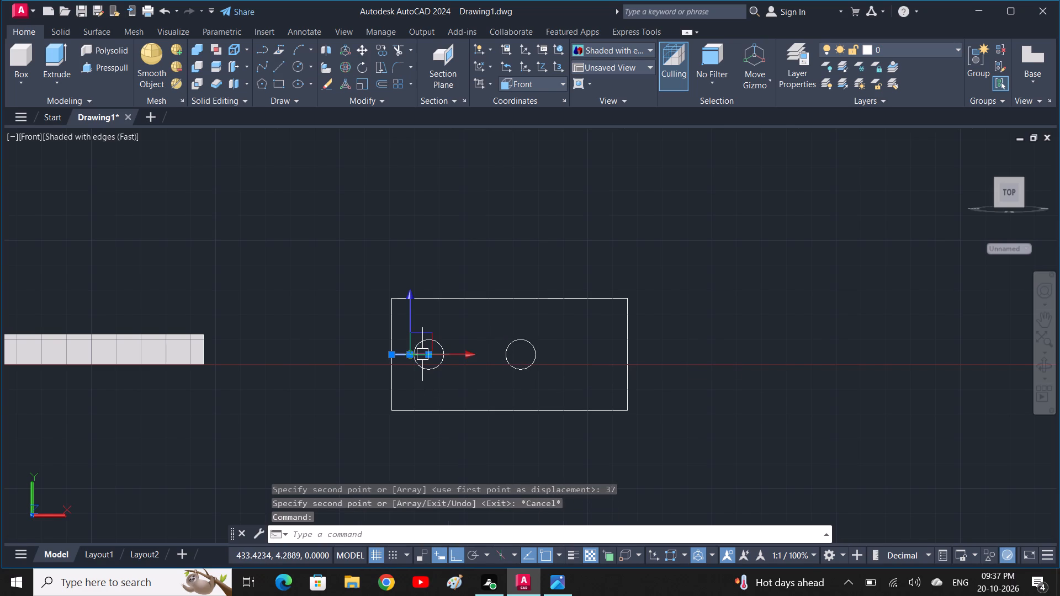
key(Delete)
Switch the model to the SW Isometric view.
scroll(467, 374, down, 1)
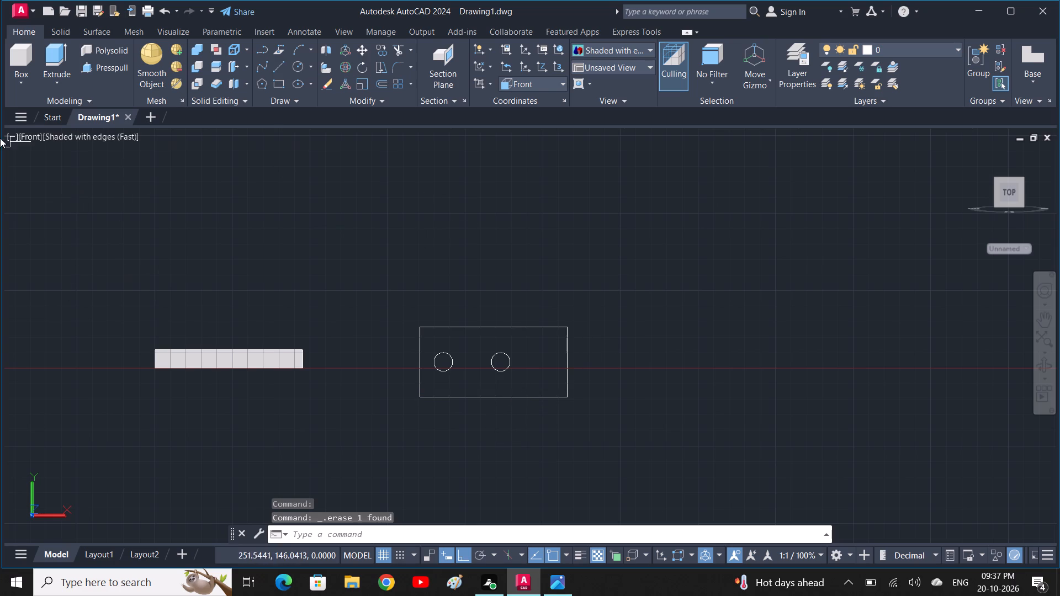
click(31, 137)
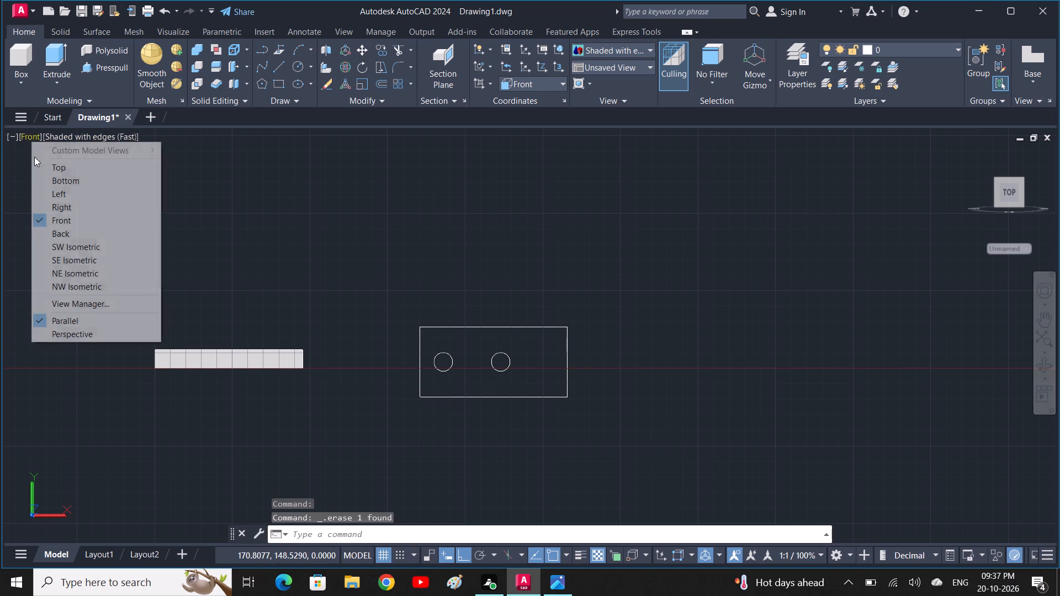
click(71, 242)
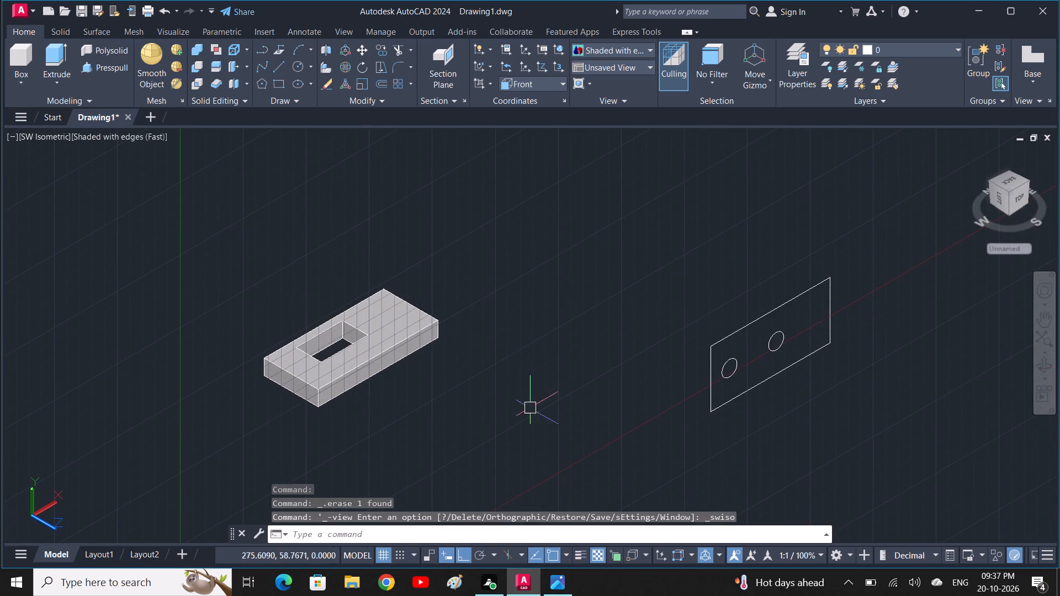
middle_drag(530, 407, 429, 386)
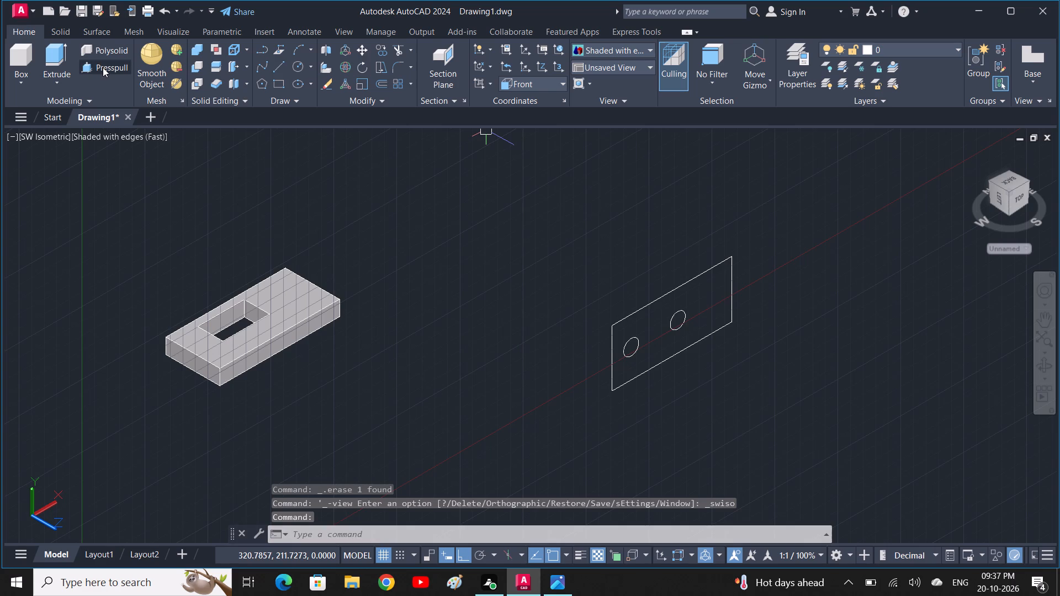
Presspull the plate area around the two circles to a thickness of 12 mm.
click(103, 67)
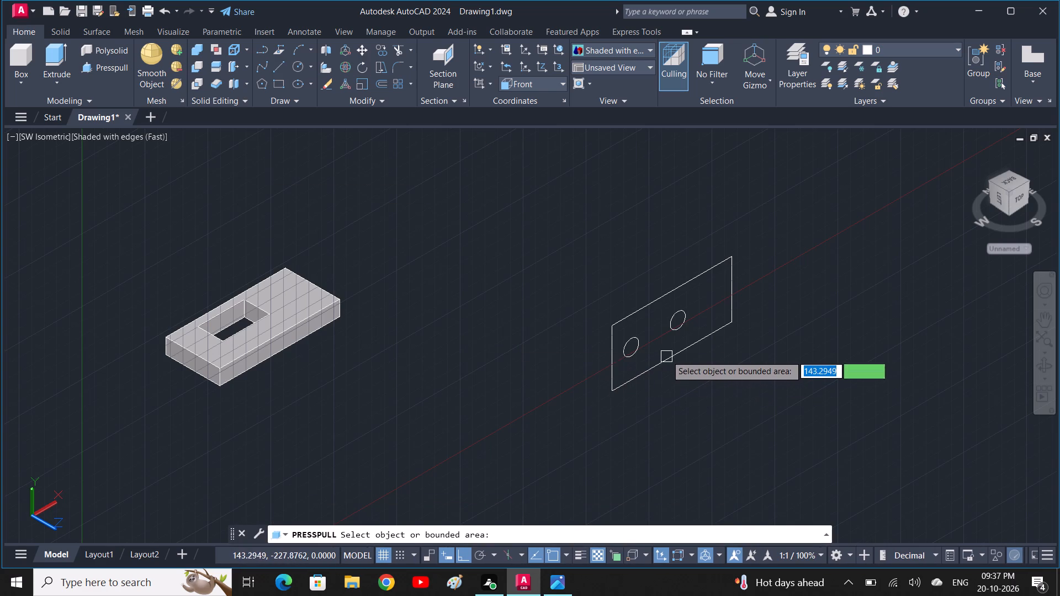
click(662, 346)
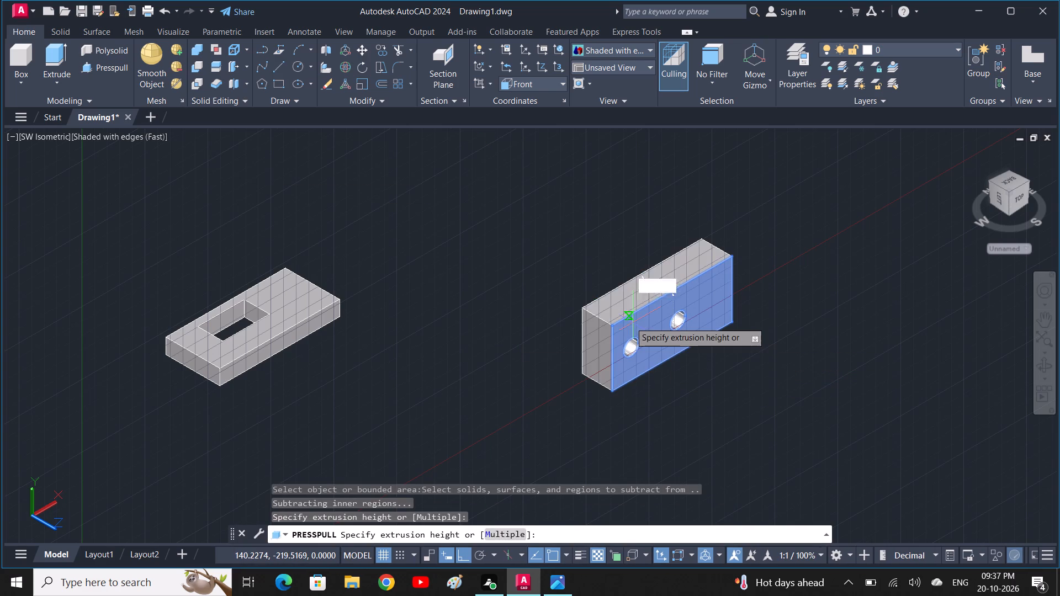
text(12)
key(space)
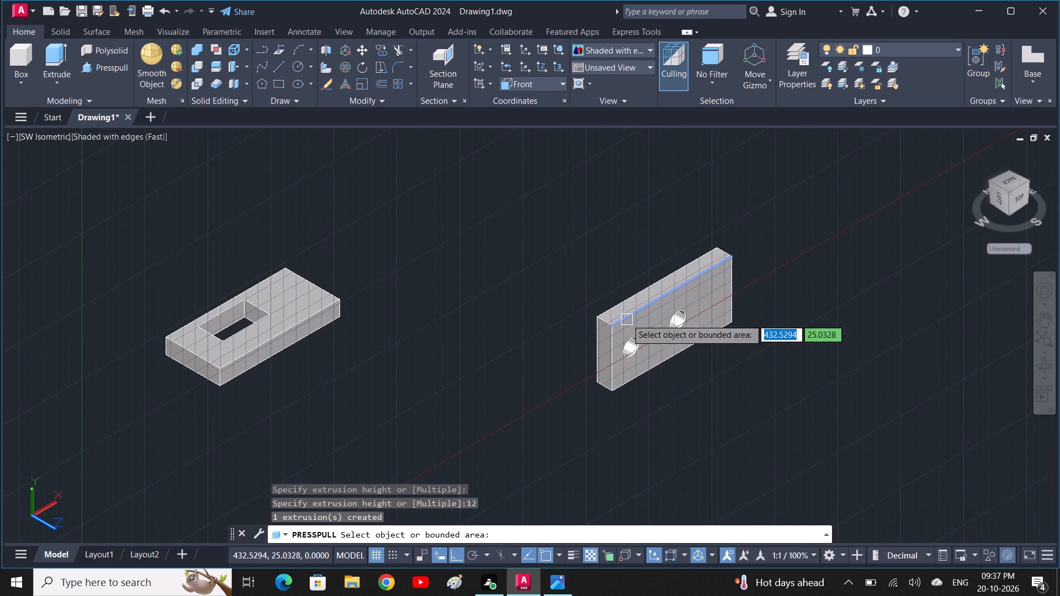
middle_drag(658, 408, 630, 408)
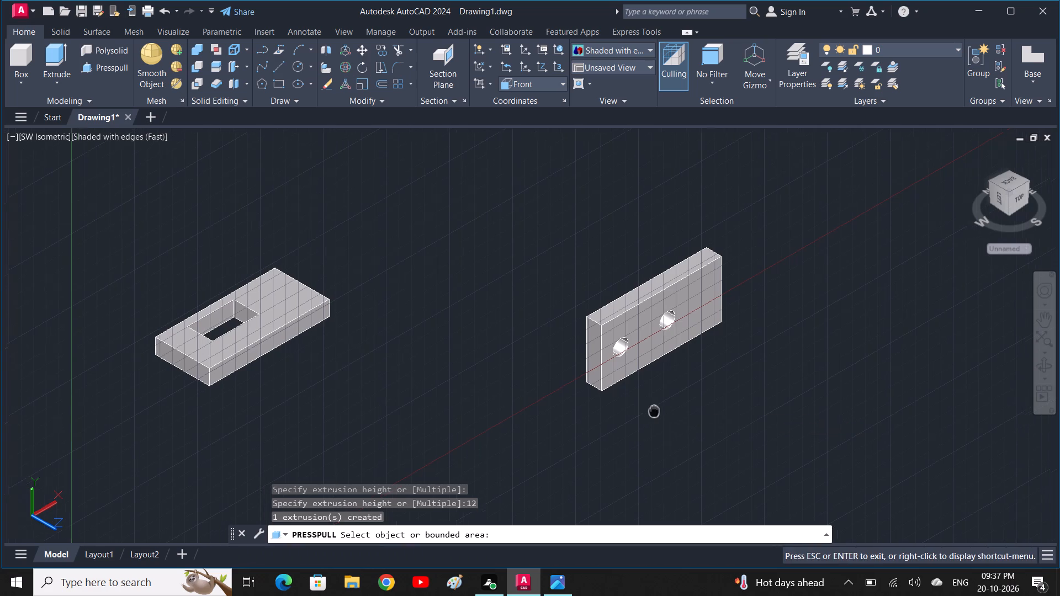
middle_drag(630, 408, 582, 406)
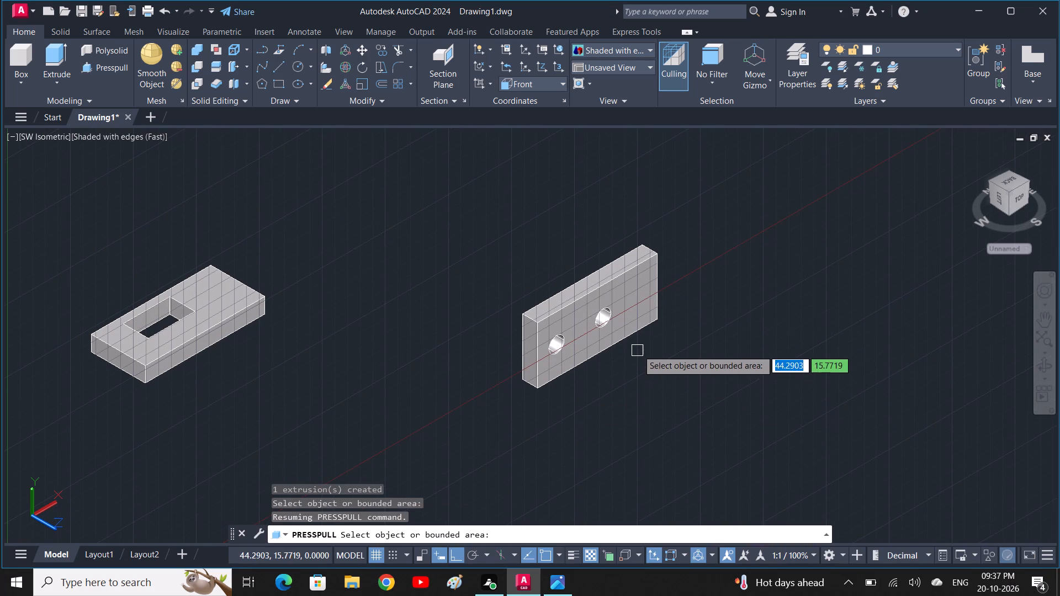
key(Escape)
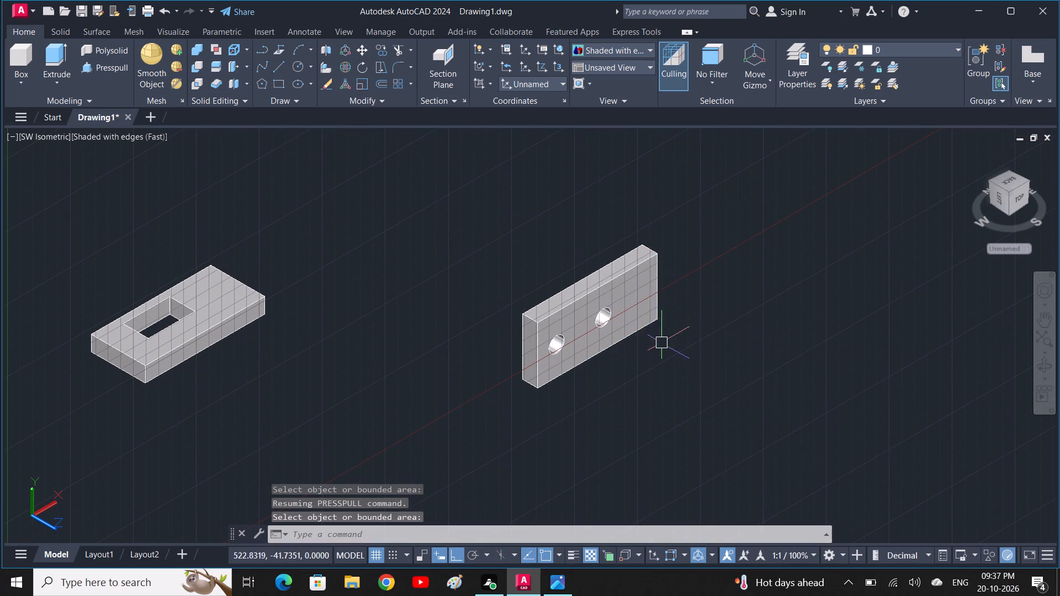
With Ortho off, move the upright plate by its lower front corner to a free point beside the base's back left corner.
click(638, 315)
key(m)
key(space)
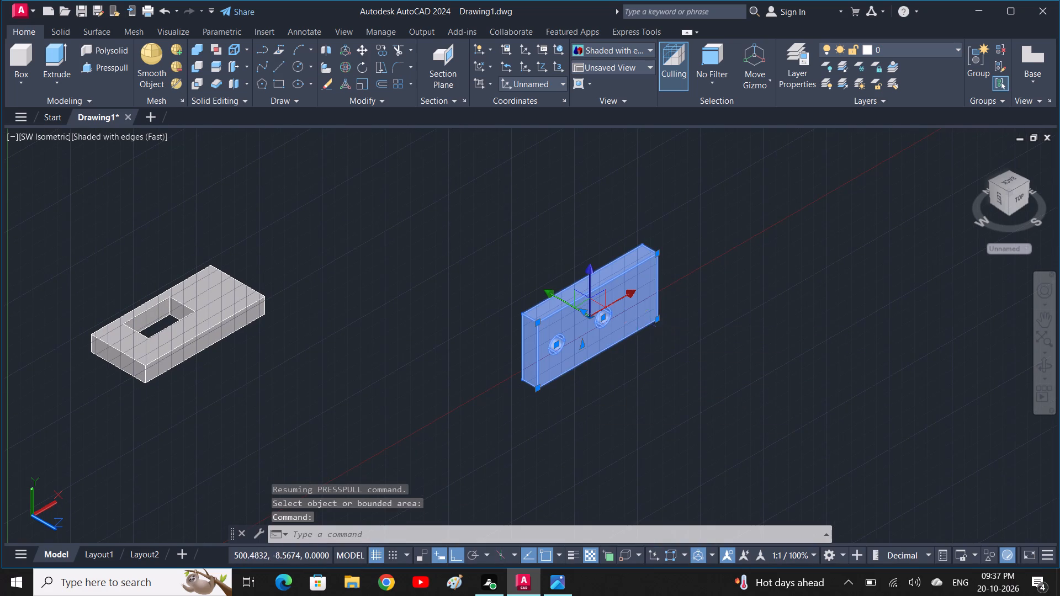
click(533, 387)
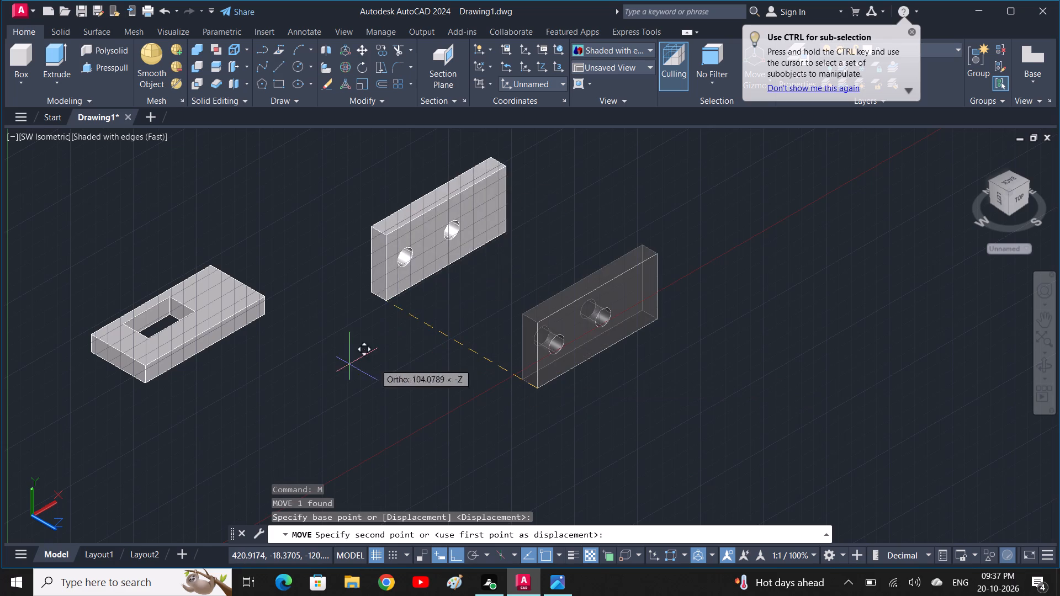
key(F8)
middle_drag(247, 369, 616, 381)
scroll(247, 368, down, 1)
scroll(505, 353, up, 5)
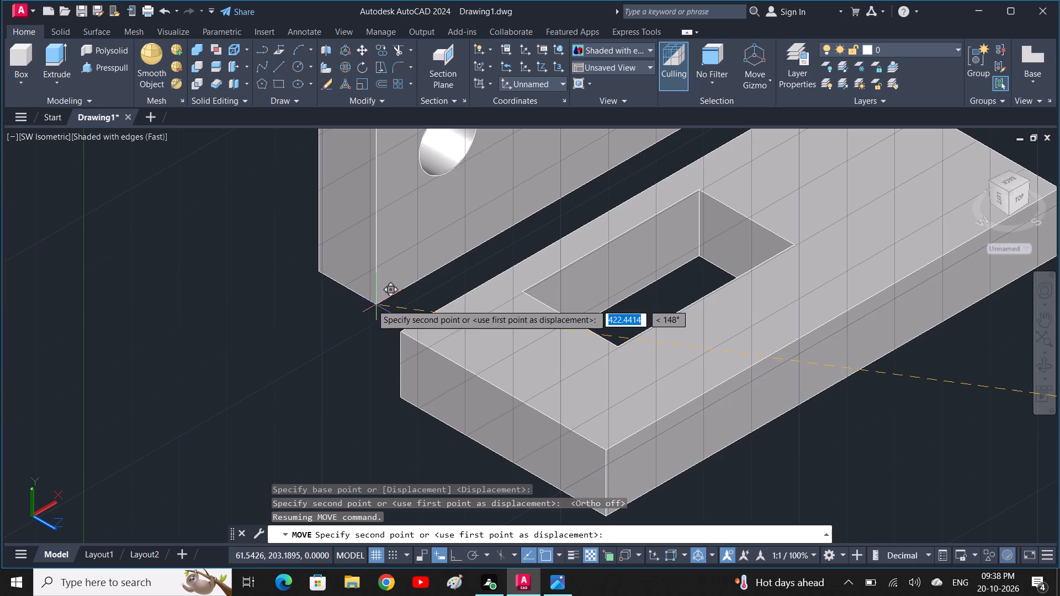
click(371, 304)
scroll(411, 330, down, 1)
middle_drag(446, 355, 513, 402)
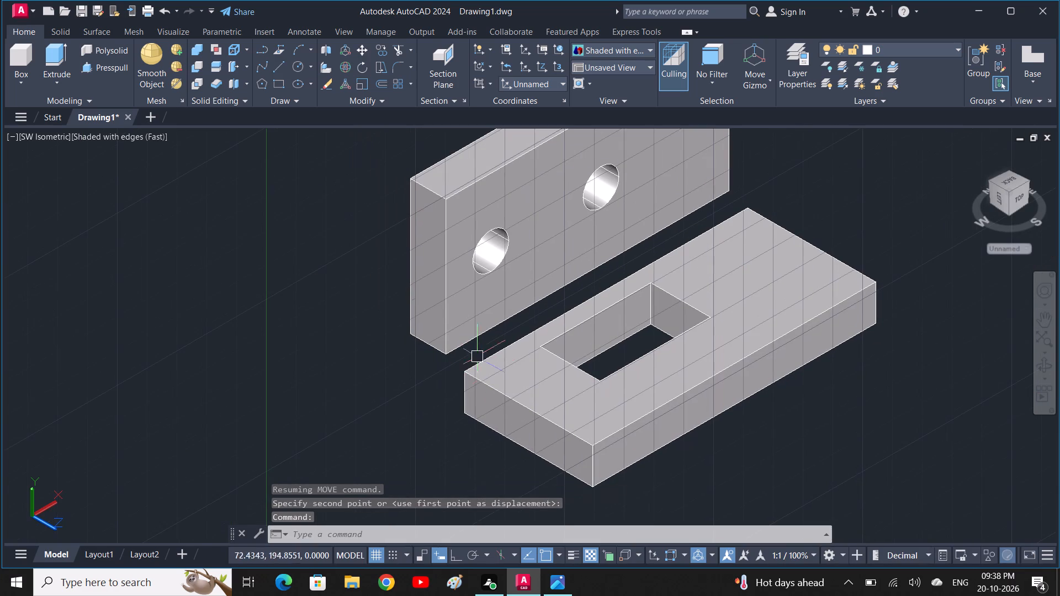
Move the upright plate by its lower front corner at the hole end onto the base's bottom back left corner.
click(463, 336)
text(M)
key(space)
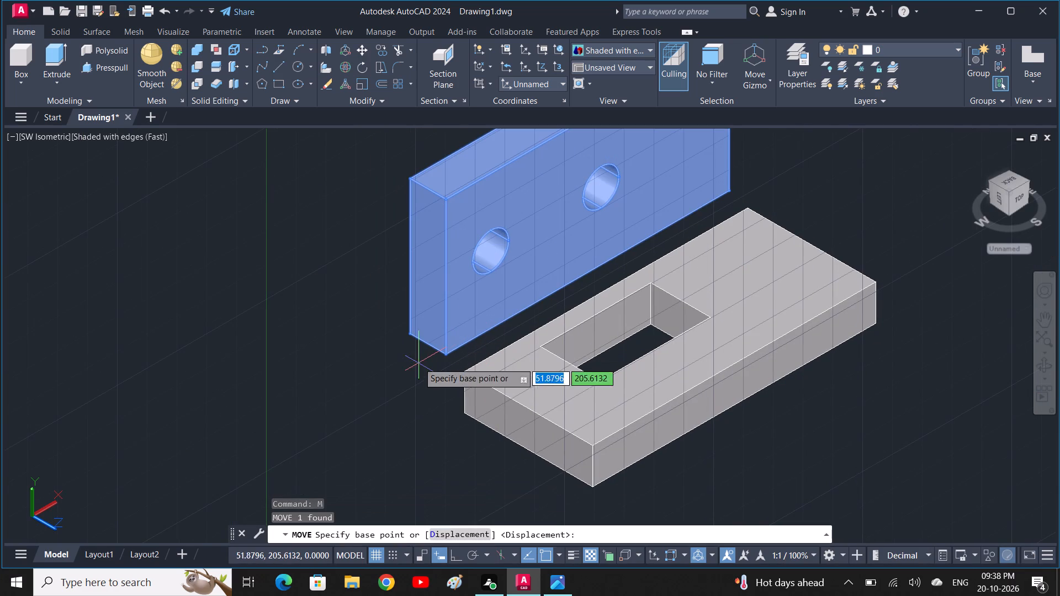
shift+middle_drag(394, 389, 406, 399)
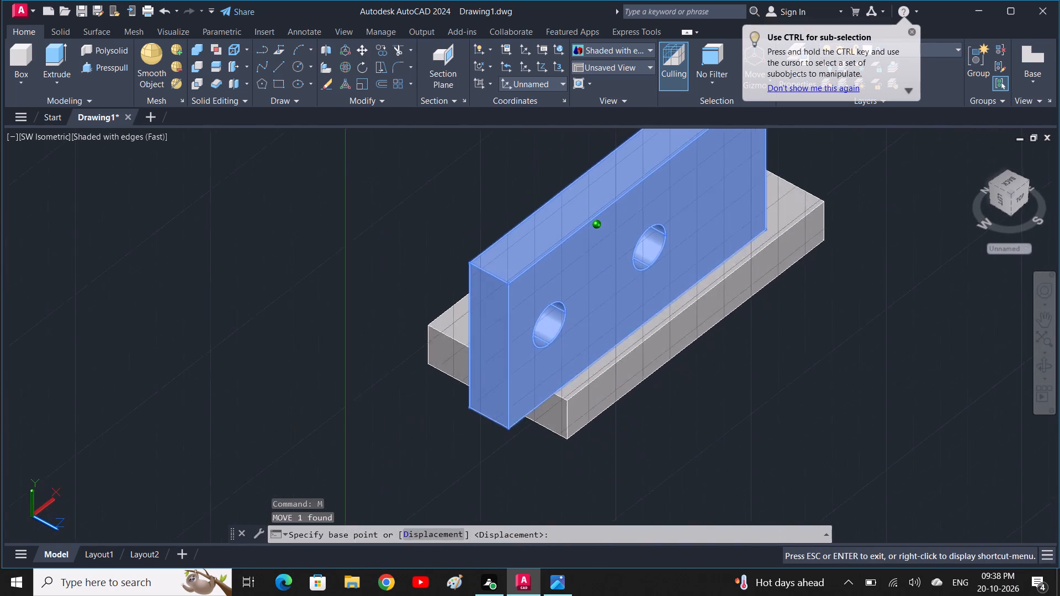
shift+middle_drag(406, 399, 409, 401)
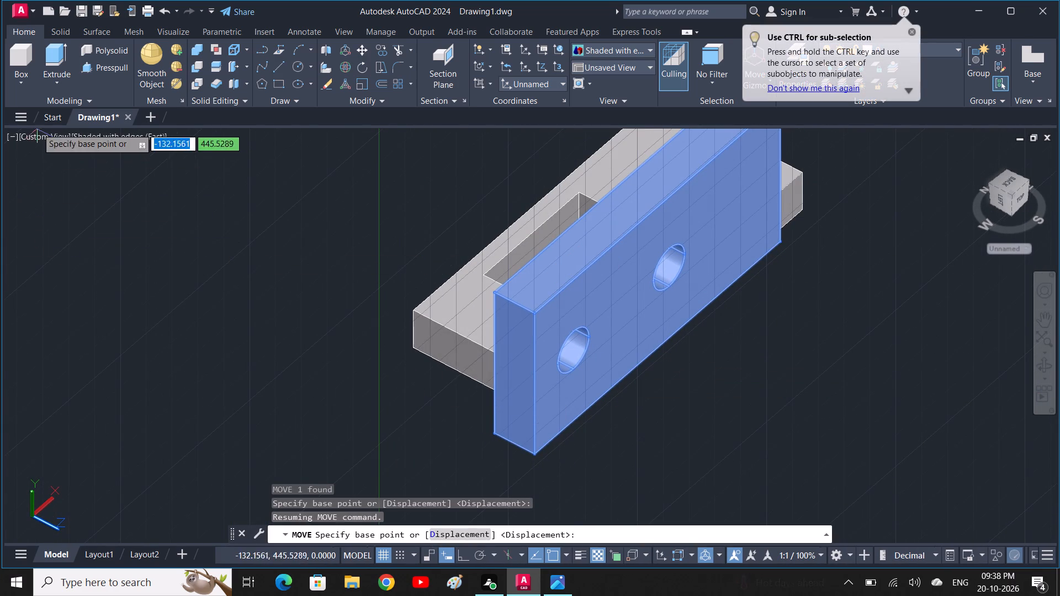
shift+middle_drag(612, 408, 570, 380)
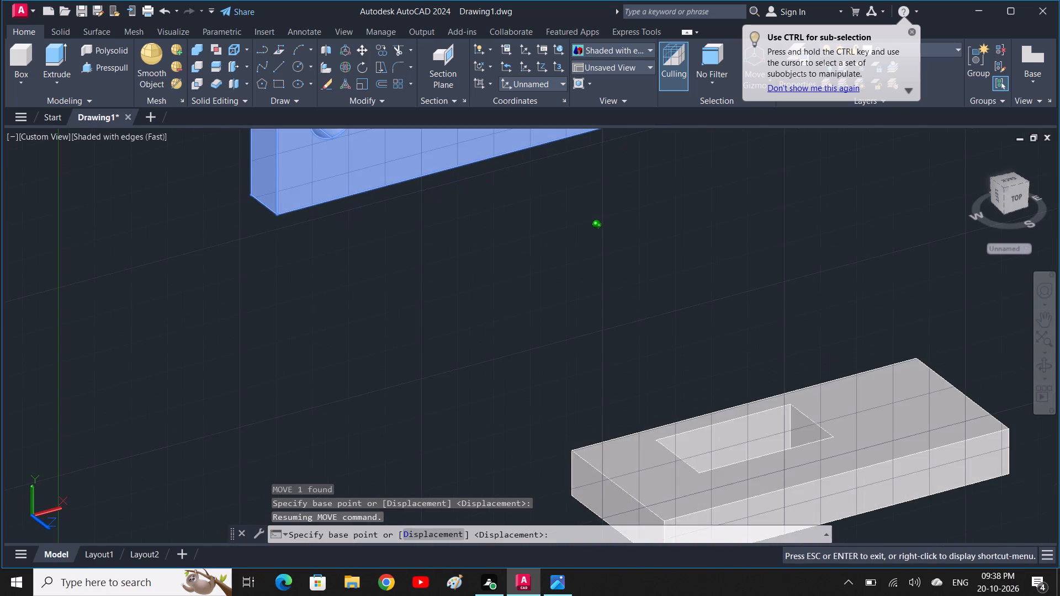
shift+middle_drag(570, 380, 581, 398)
middle_drag(520, 398, 715, 446)
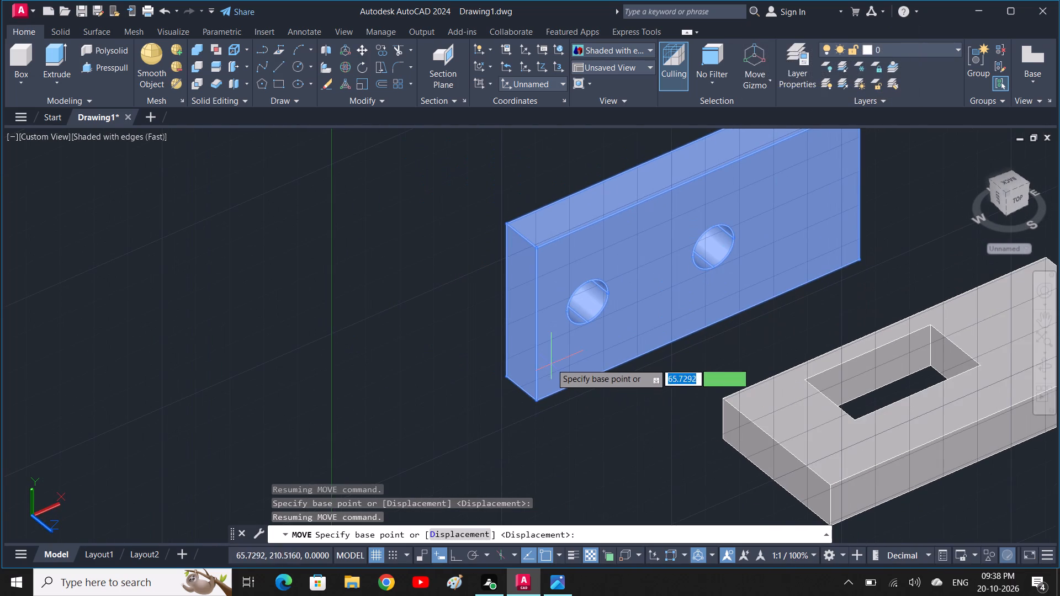
click(537, 402)
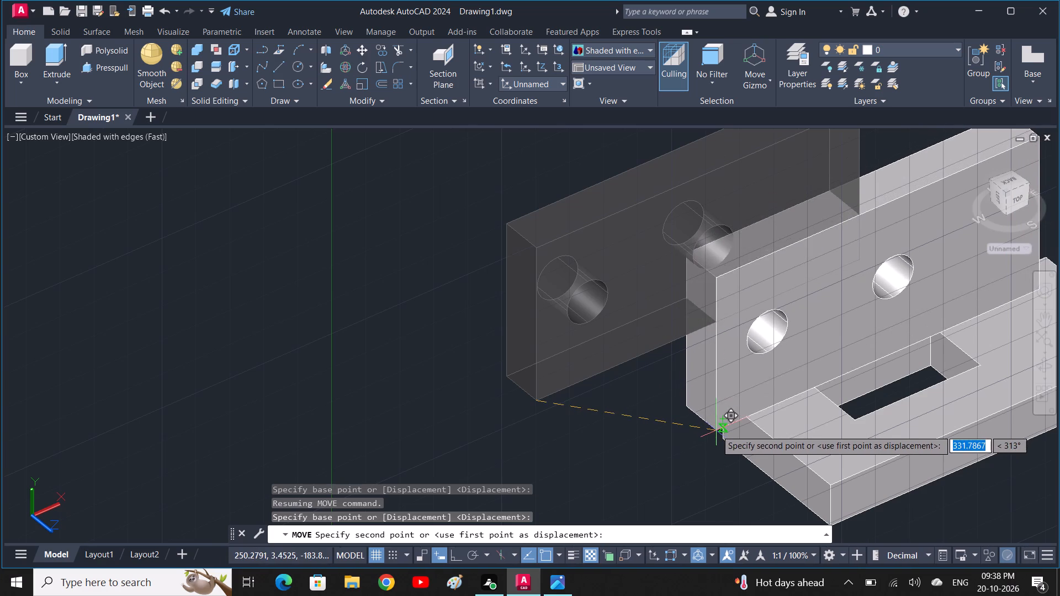
click(718, 435)
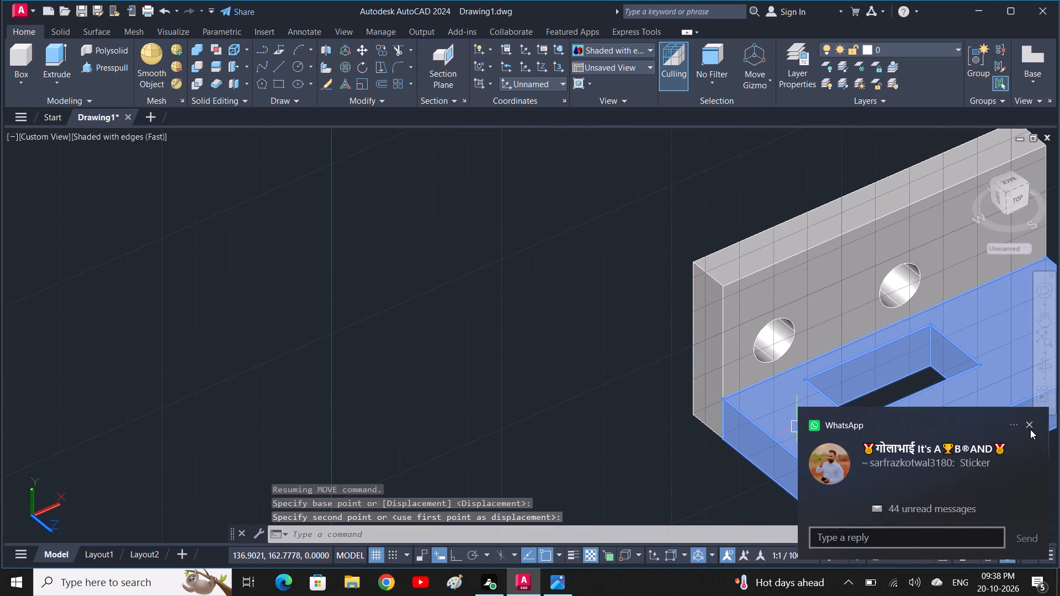
click(1030, 429)
key(Escape)
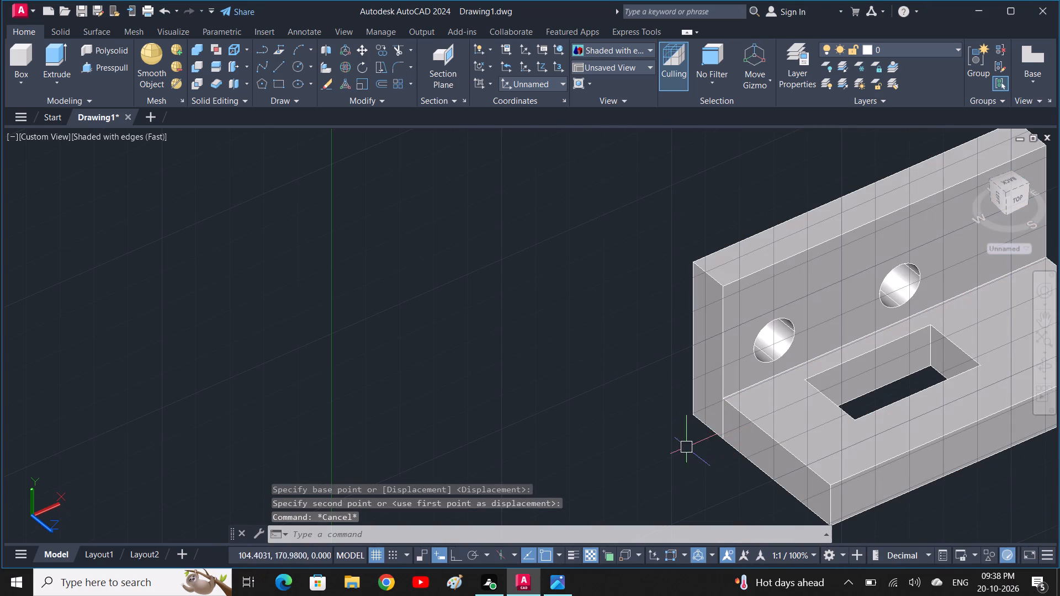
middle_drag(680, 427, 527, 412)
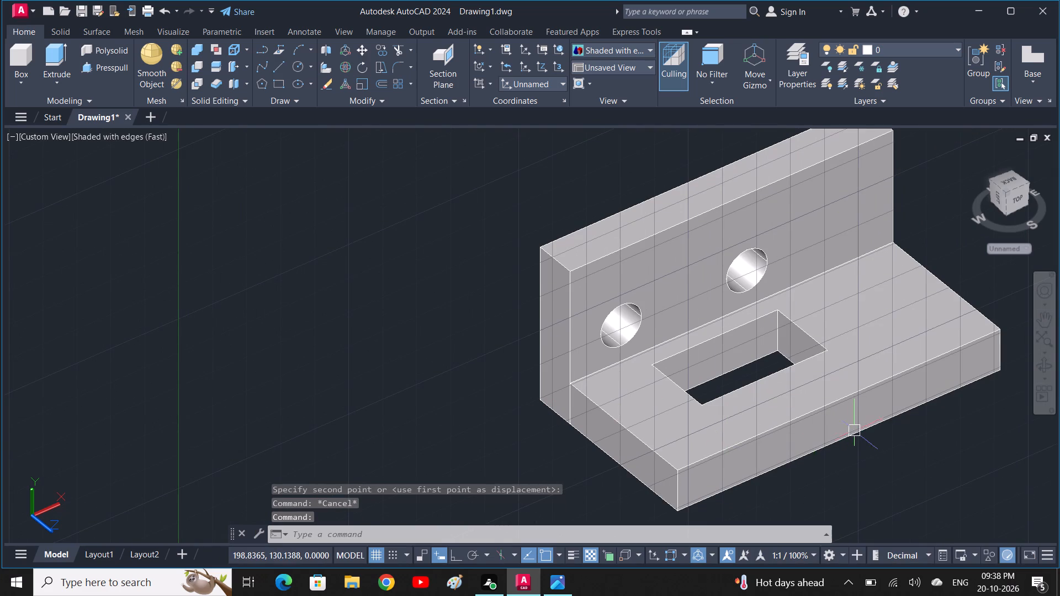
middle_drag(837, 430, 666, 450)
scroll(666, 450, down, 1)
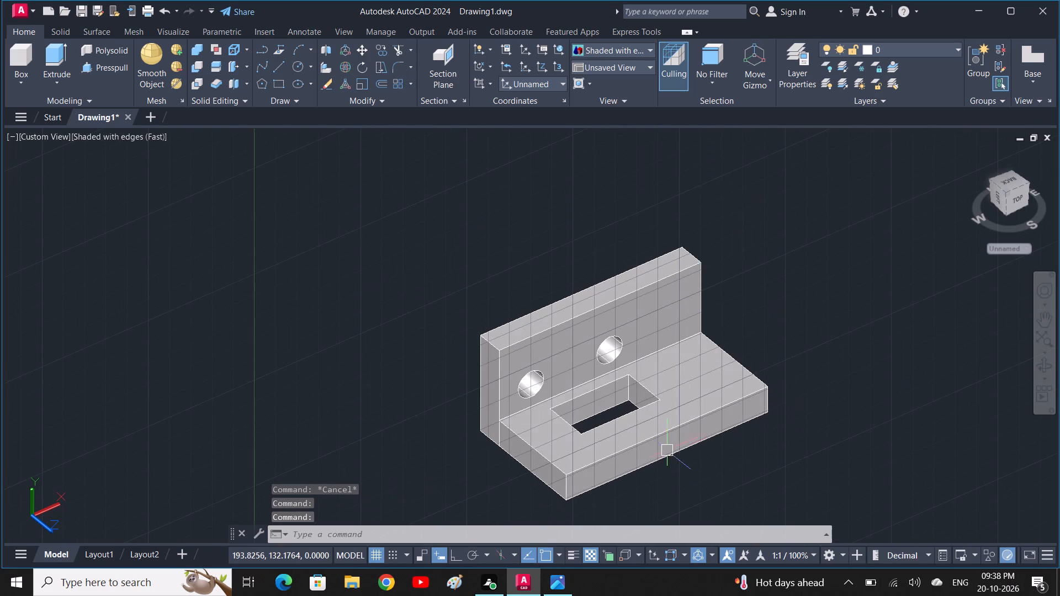
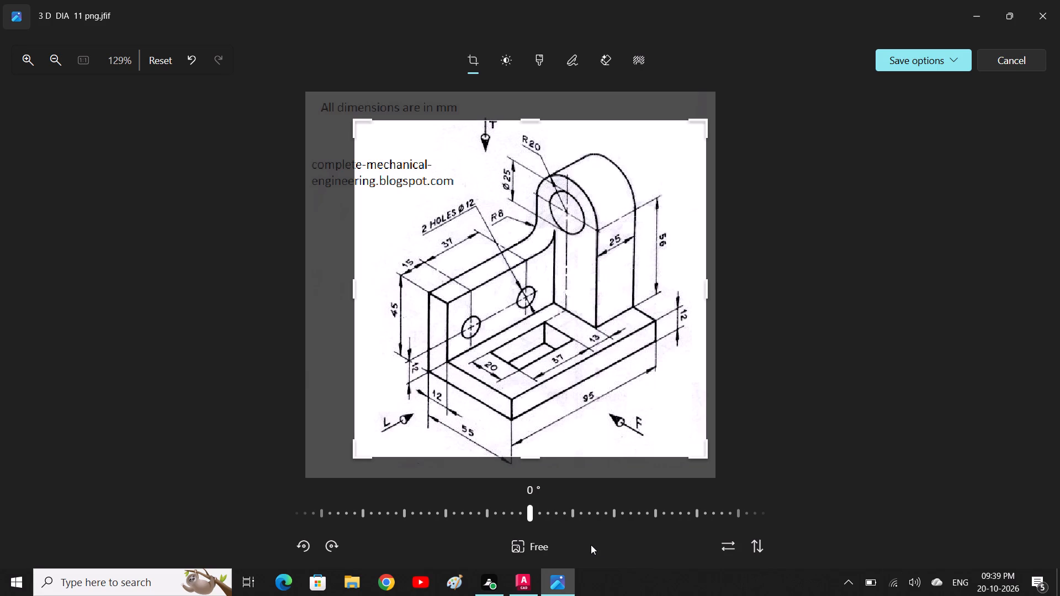
Examine the enlarged reference diagram for the dimensions of the bracket's remaining rounded upright, and return to AutoCAD.
scroll(548, 489, up, 1)
scroll(1058, 577, up, 2)
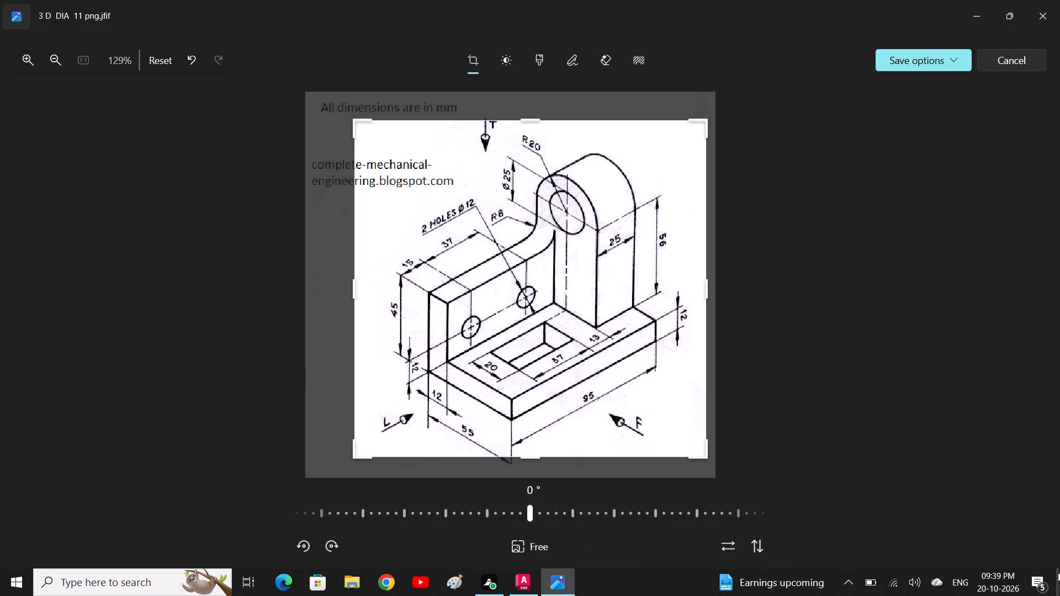
scroll(1043, 560, up, 1)
scroll(603, 300, up, 1)
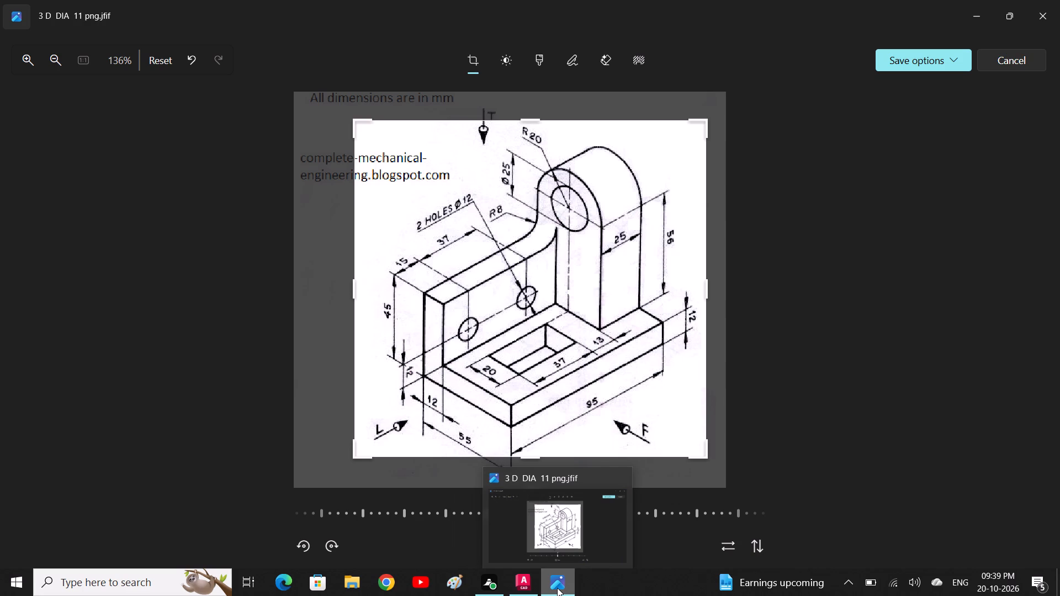
click(872, 581)
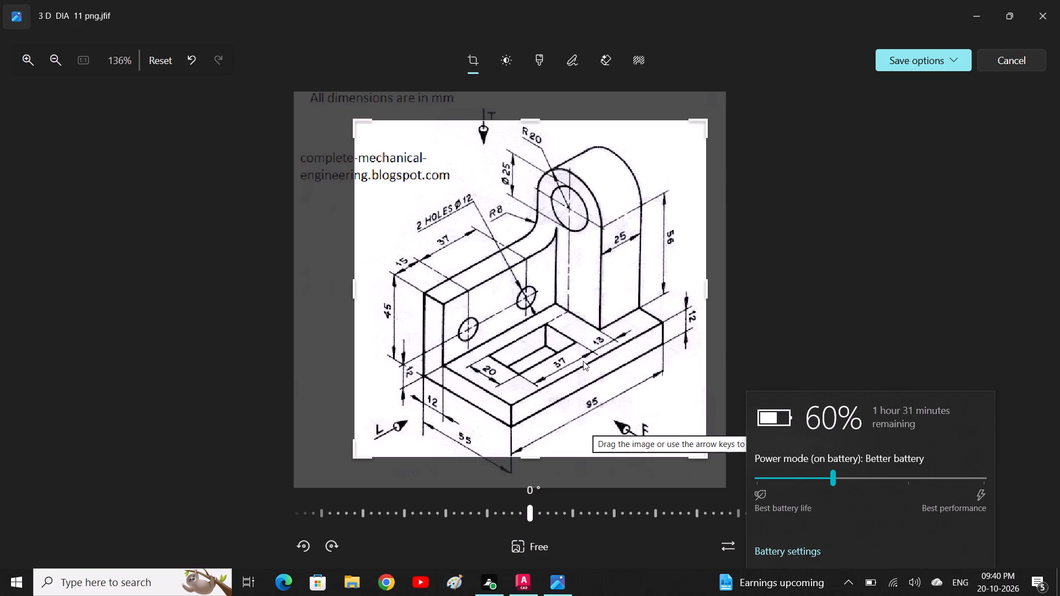
scroll(583, 361, up, 1)
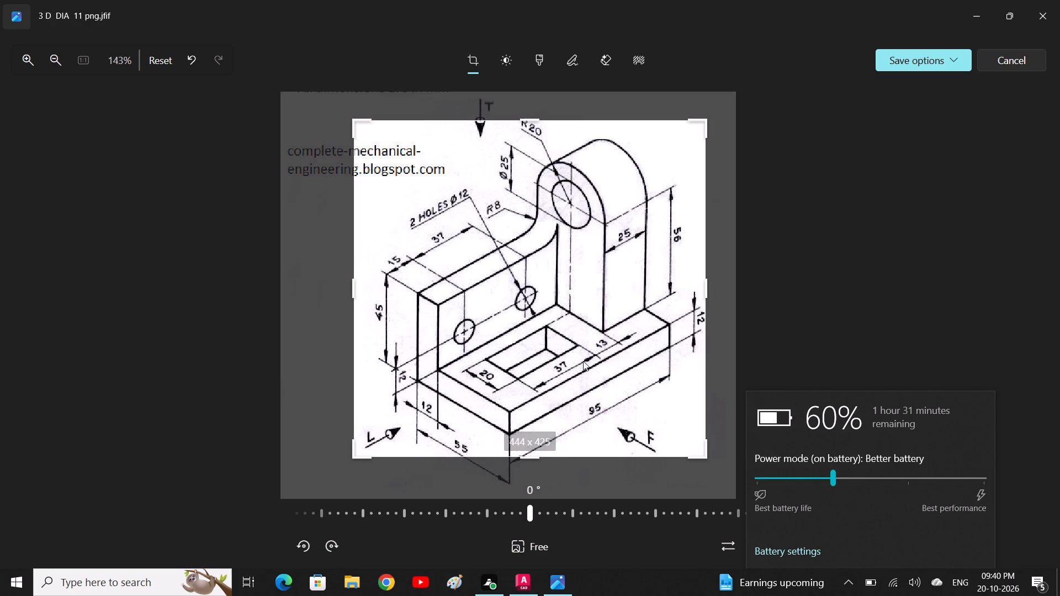
key(grave)
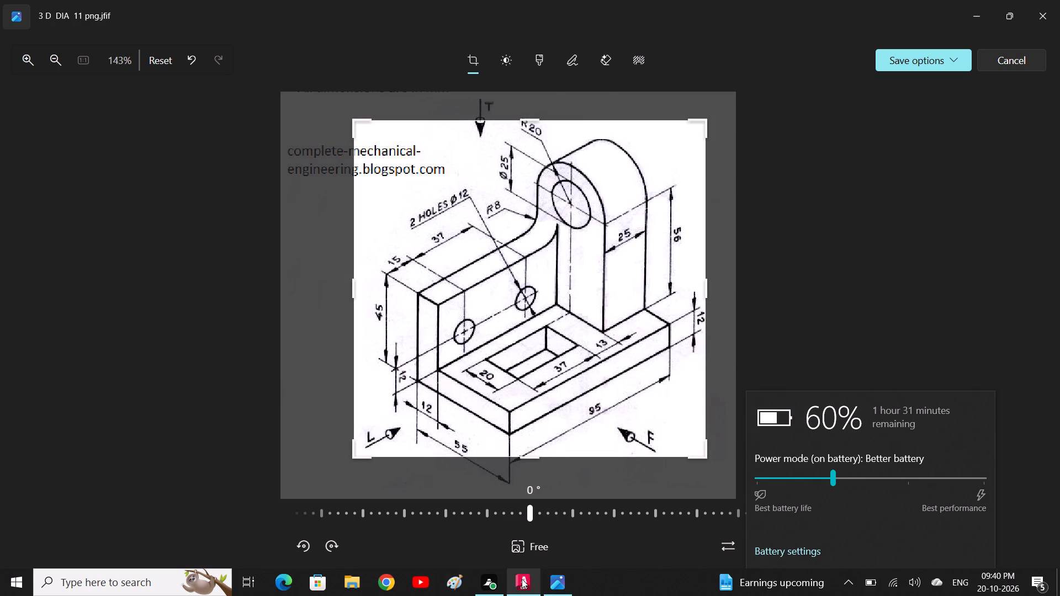
click(522, 580)
Switch the model to the Left view, leaving clear space beside the L-shaped solid for a new profile.
middle_drag(758, 328, 690, 342)
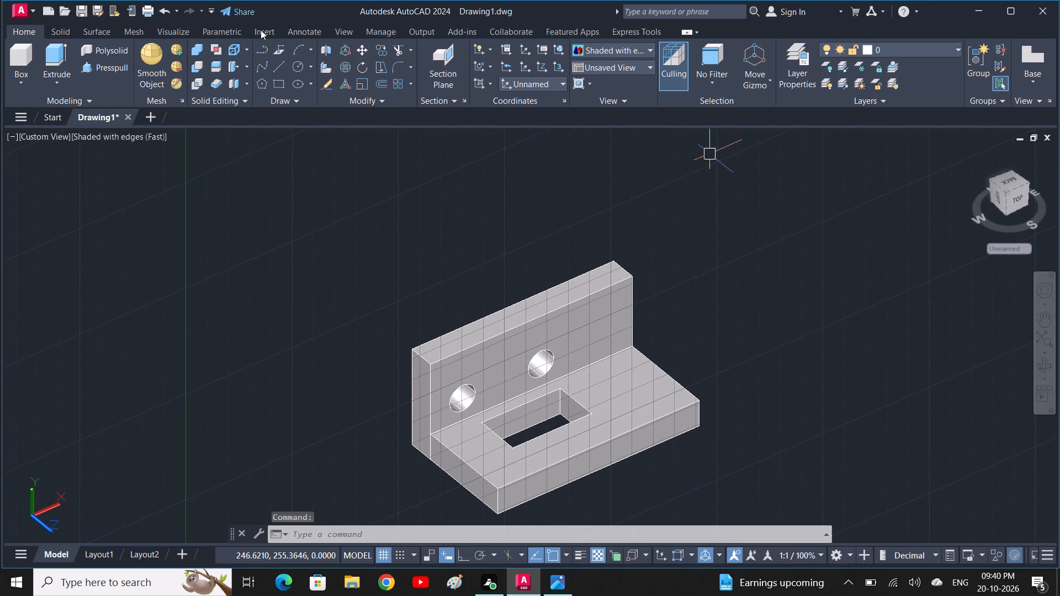
click(32, 137)
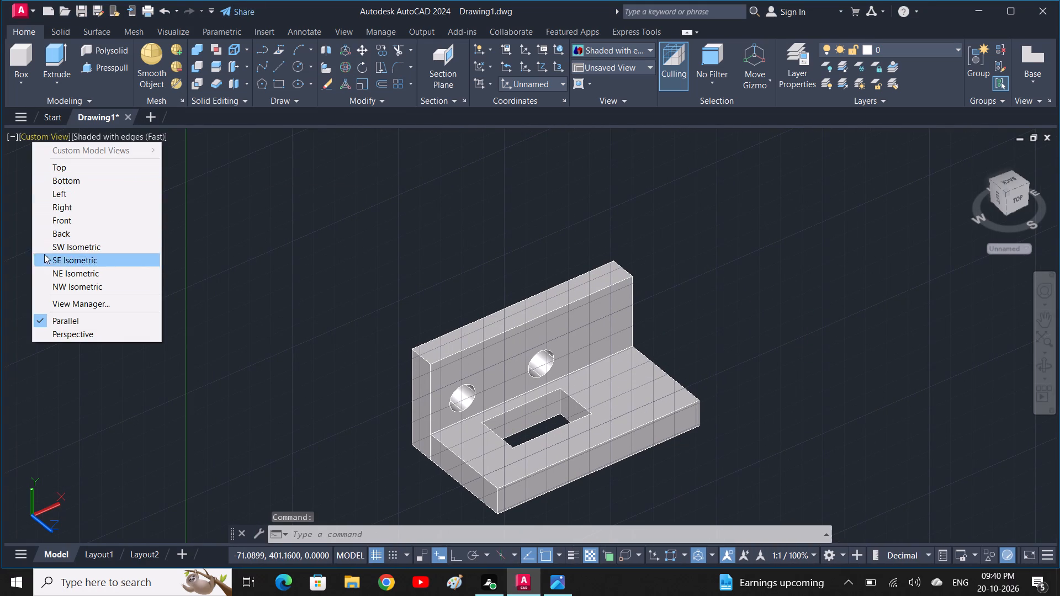
click(77, 194)
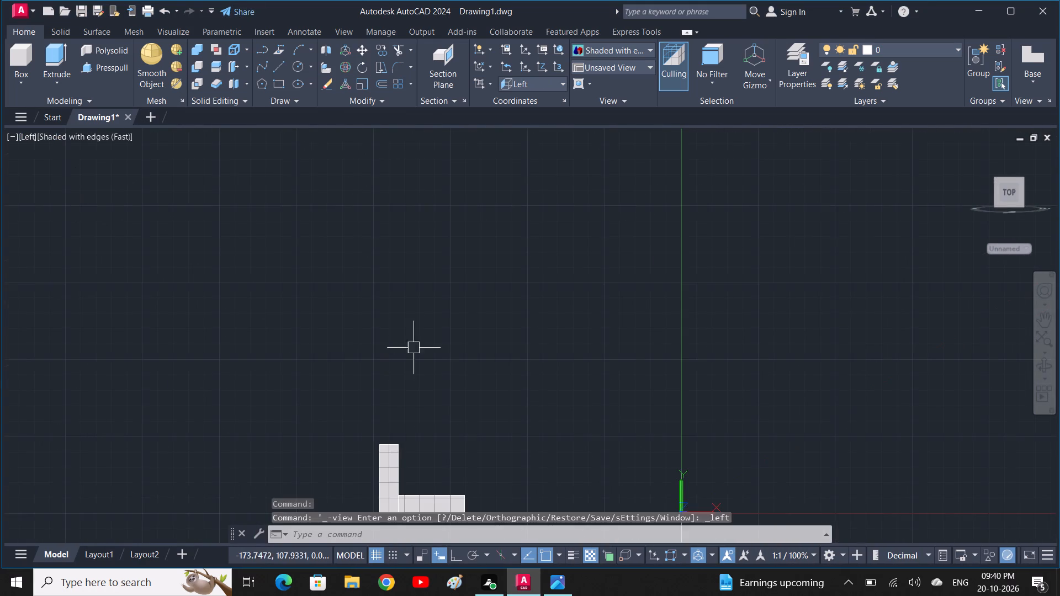
scroll(425, 351, down, 1)
middle_drag(425, 352, 349, 306)
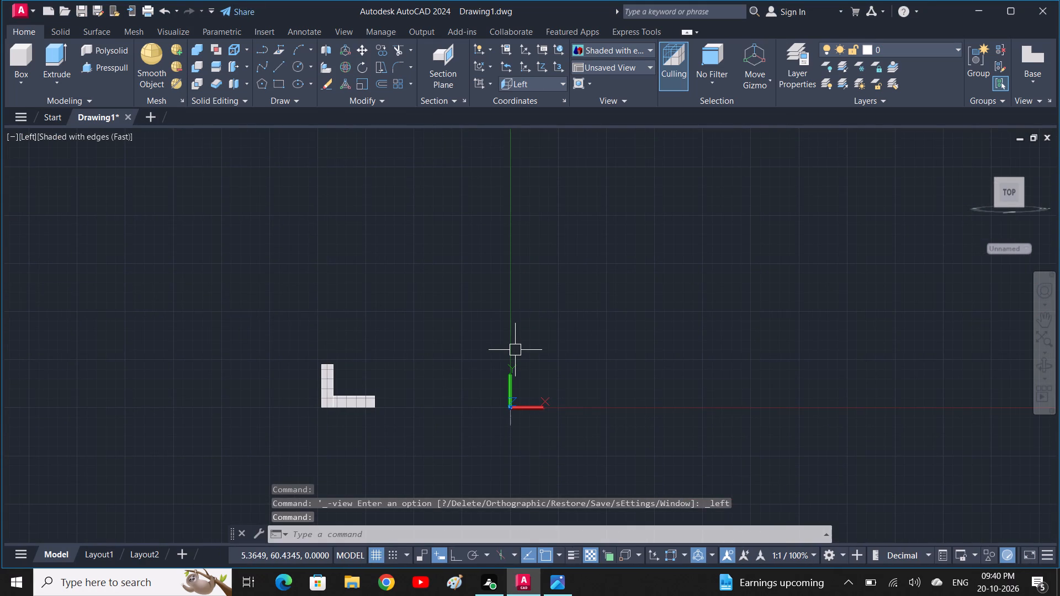
With Ortho on, draw a 15 mm horizontal line beyond the origin, away from the solid, continuing with a 56 mm vertical line upward from its end.
key(l)
key(space)
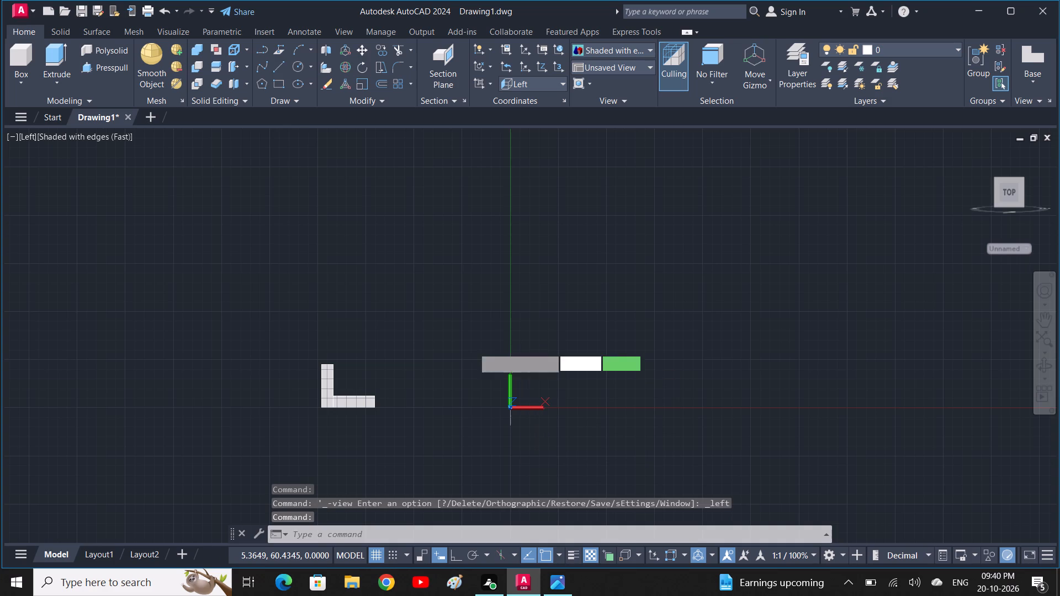
click(578, 345)
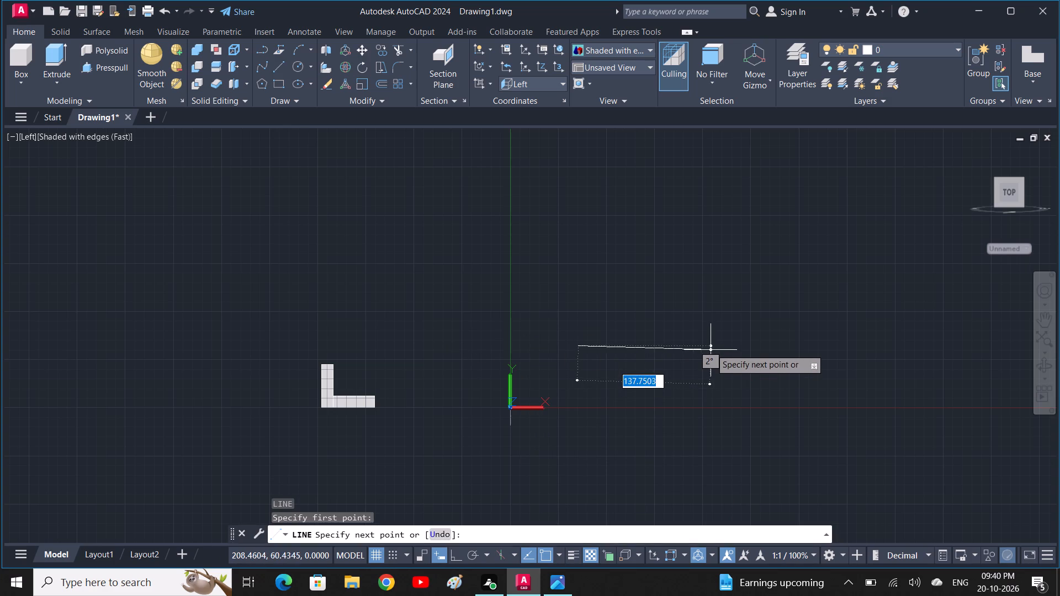
key(F8)
key(1)
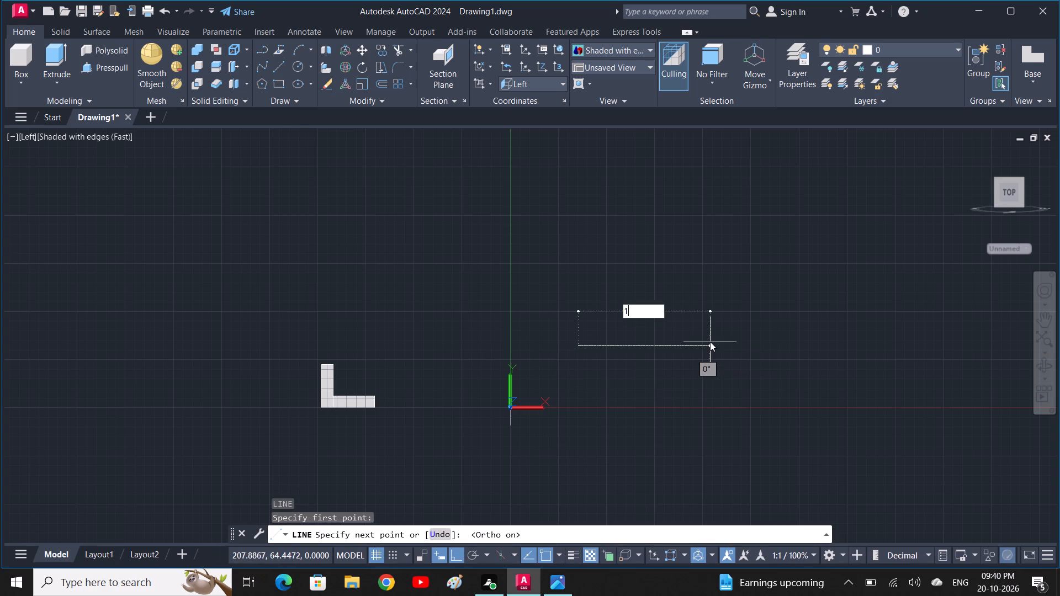
key(5)
key(space)
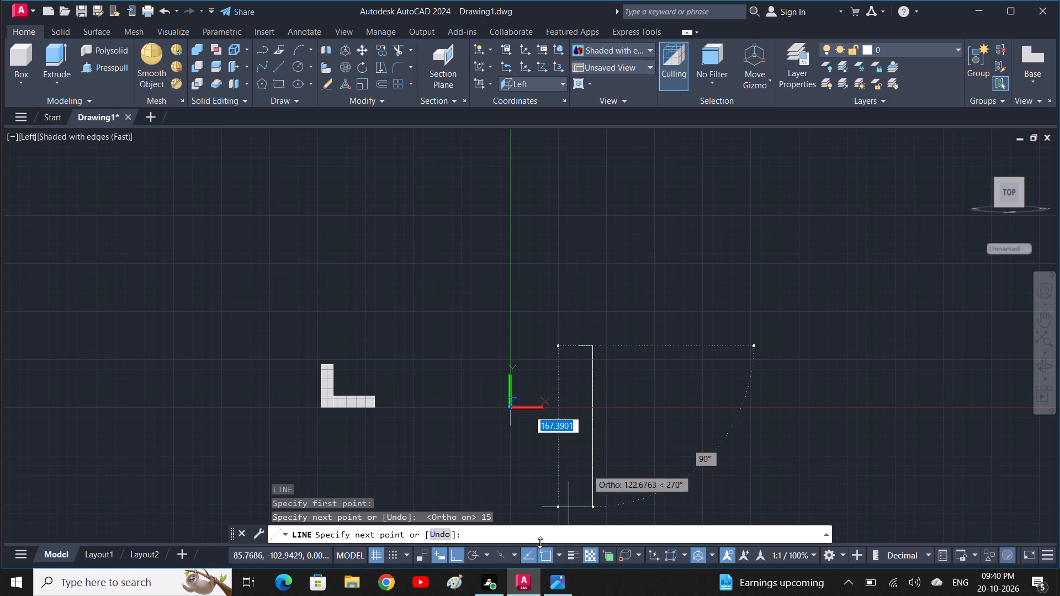
click(561, 583)
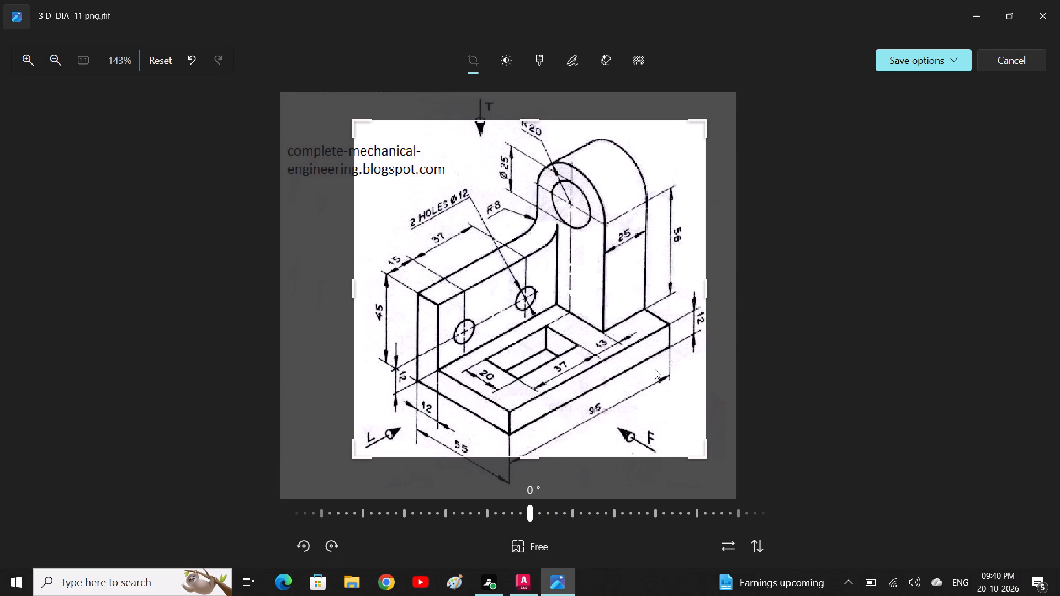
click(526, 586)
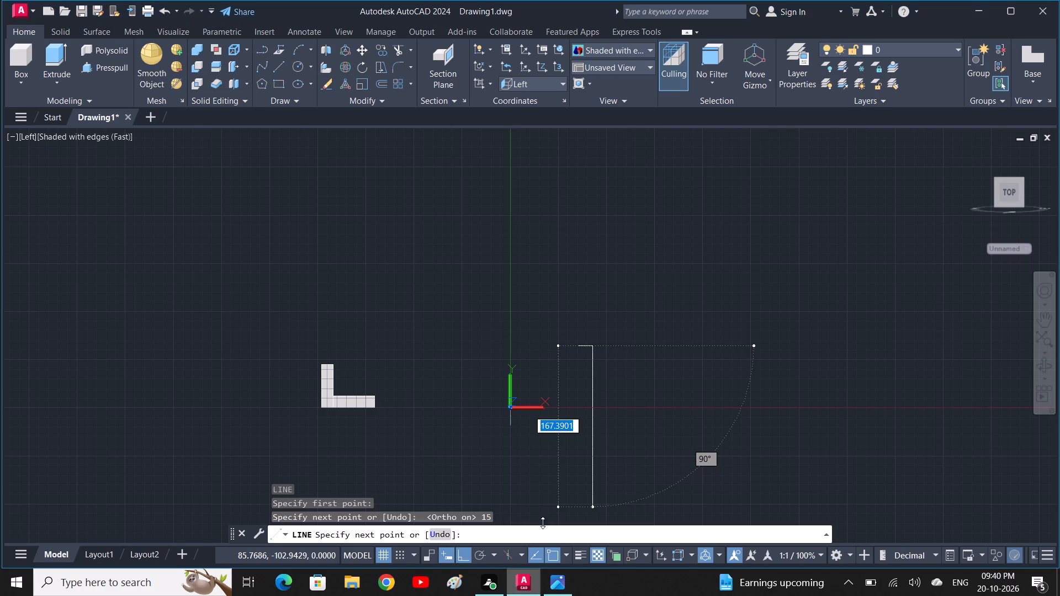
text(56)
key(space)
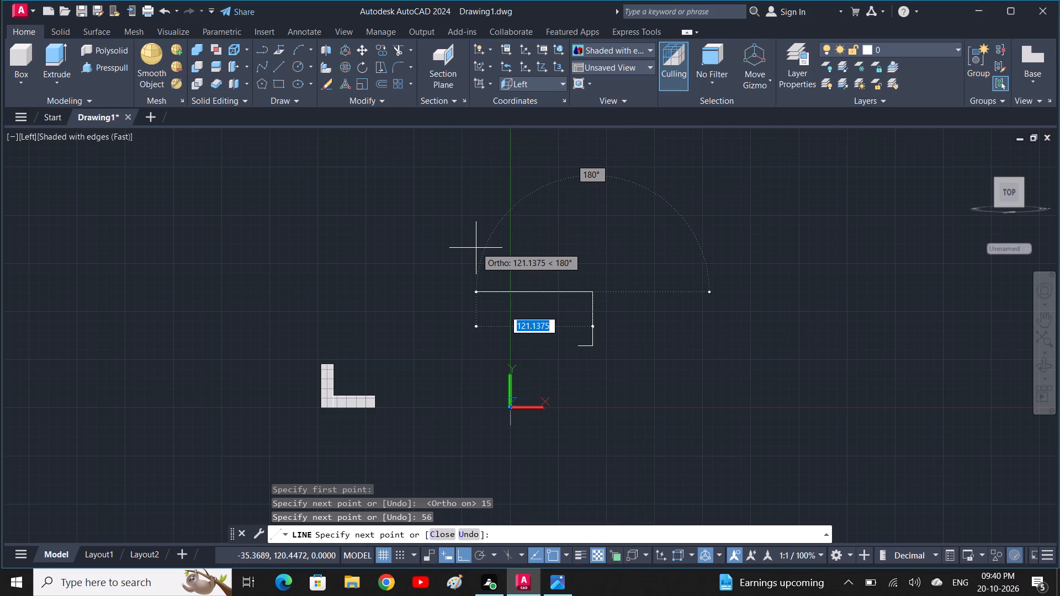
Continue the outline with a 25 mm horizontal line toward the origin side and a 56 mm vertical line back down.
text(25)
key(space)
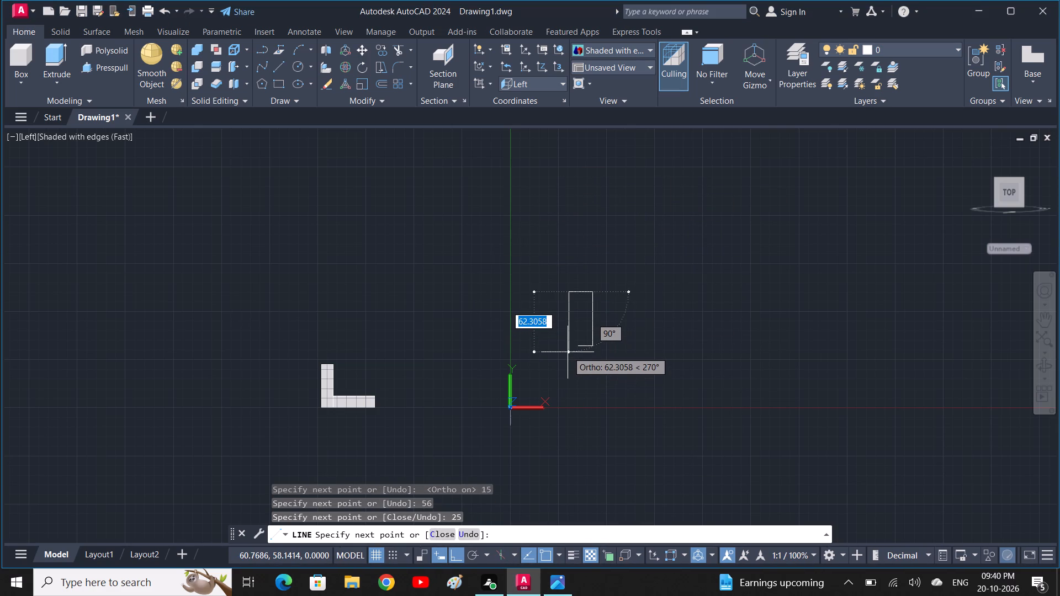
key(u)
key(space)
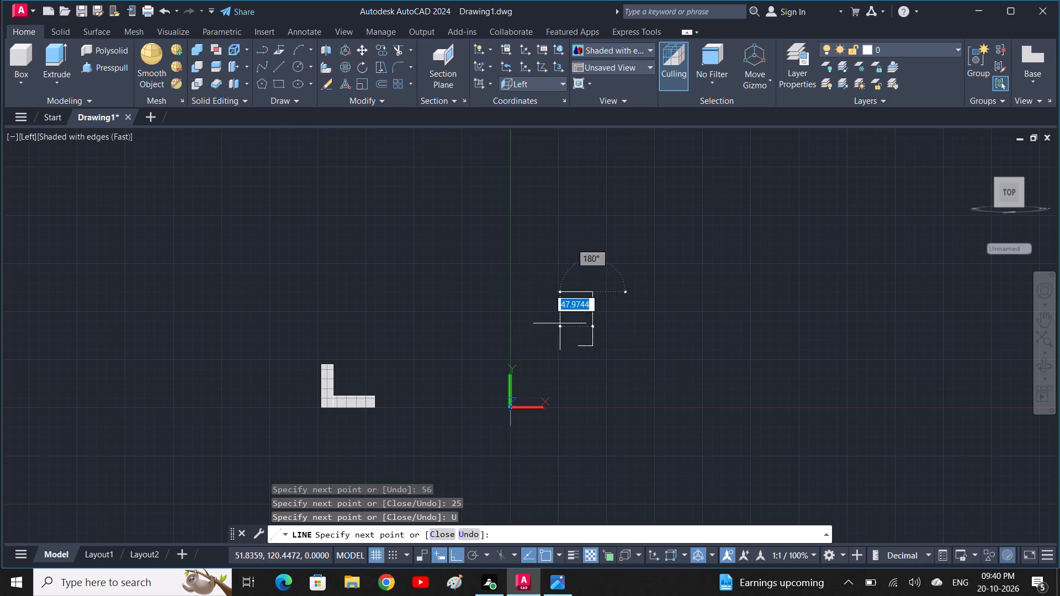
text(25)
key(space)
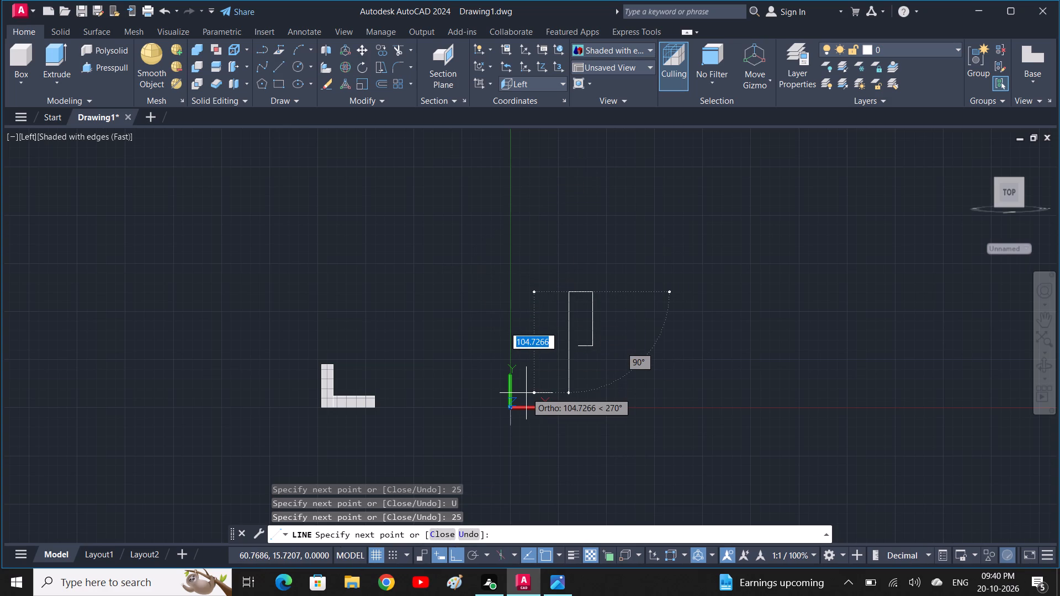
key(5)
key(6)
key(space)
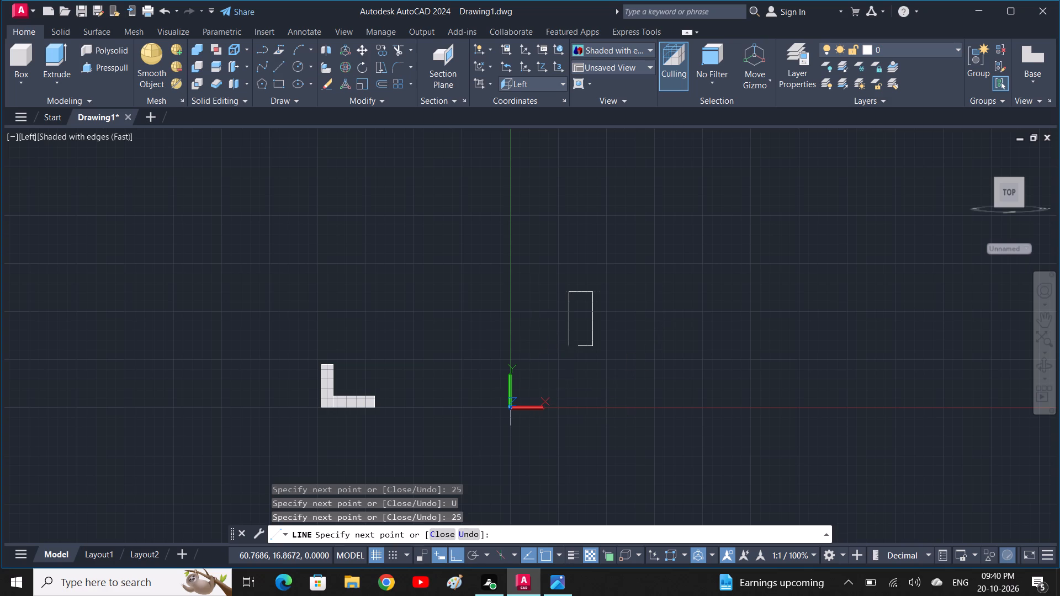
key(space)
Replace the 15 mm bottom line with a line joining the lower ends of the two vertical sides.
scroll(586, 363, up, 2)
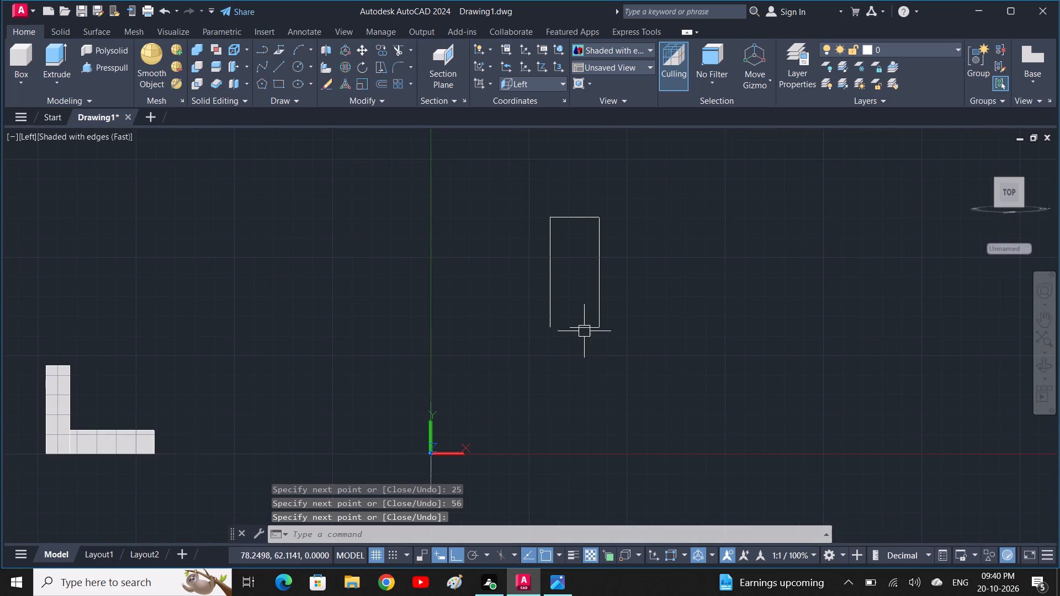
click(584, 331)
key(Delete)
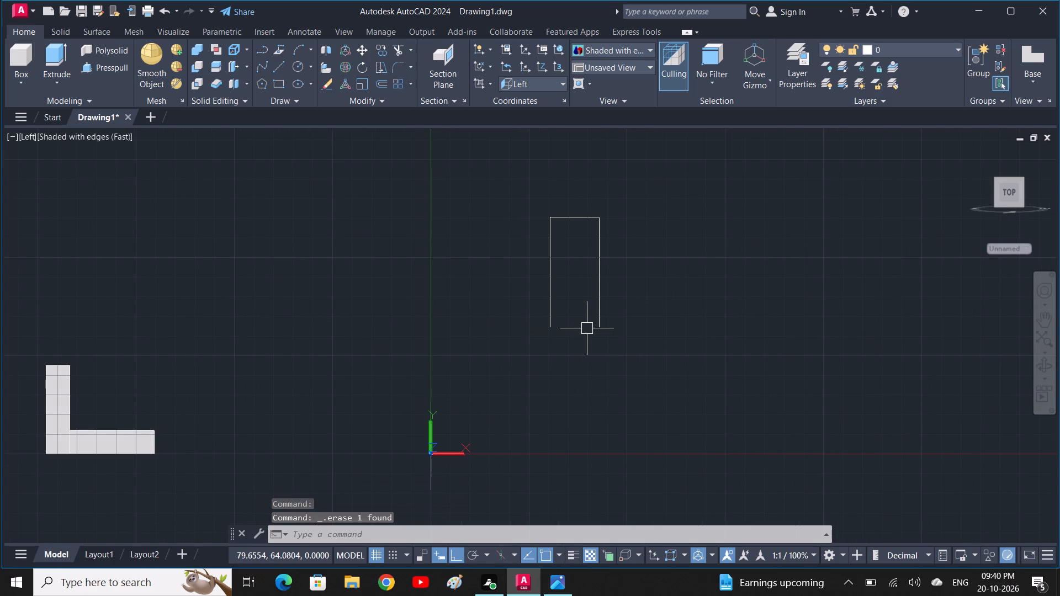
text(L)
key(space)
click(601, 324)
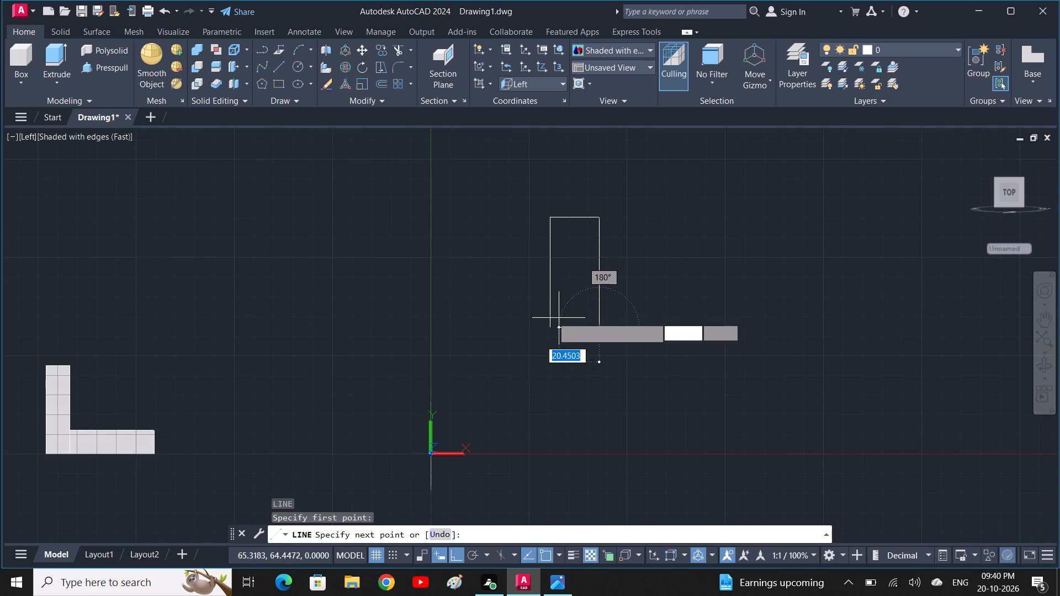
click(550, 327)
key(space)
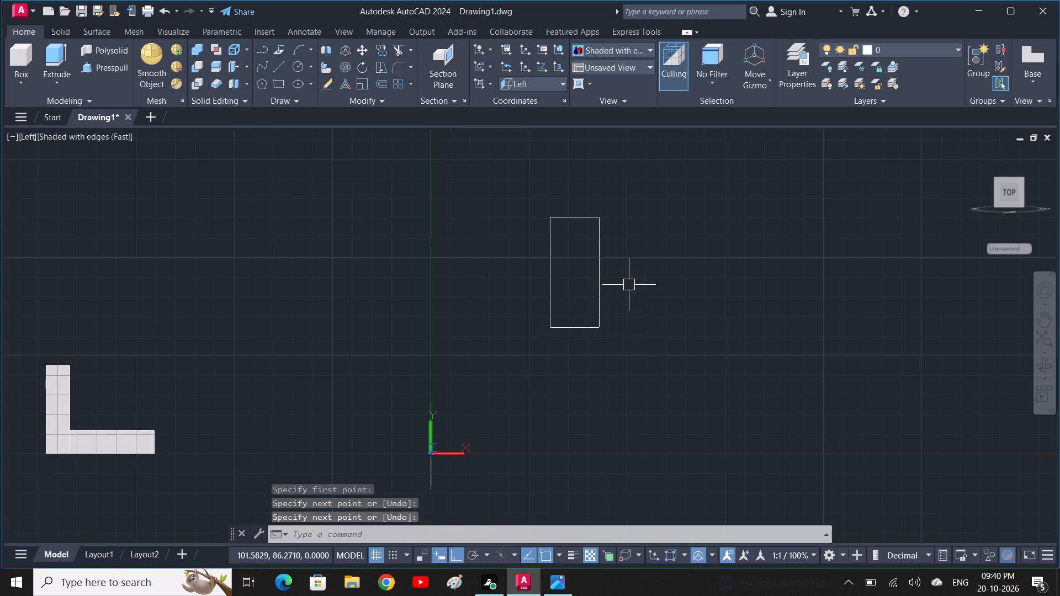
Draw a circle of diameter 25 mm centred on the midpoint of the rectangle's top line.
key(c)
key(space)
click(575, 215)
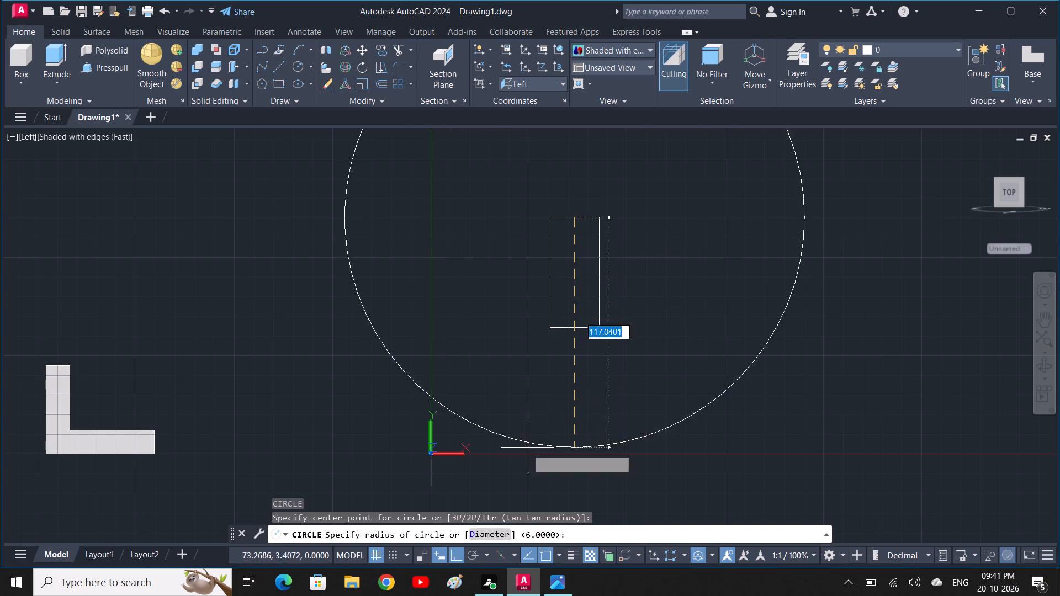
click(548, 587)
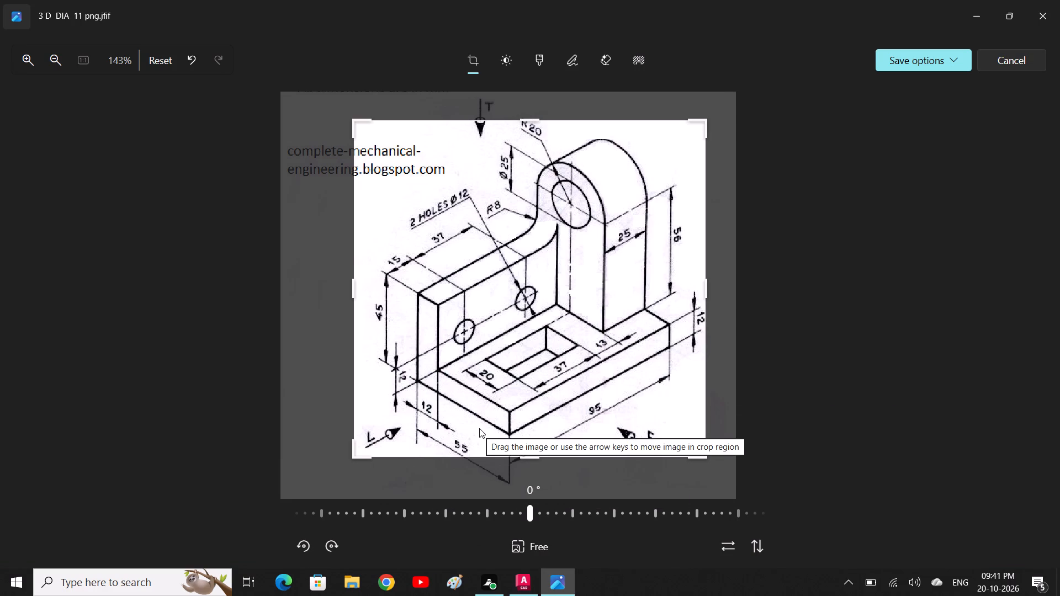
click(522, 582)
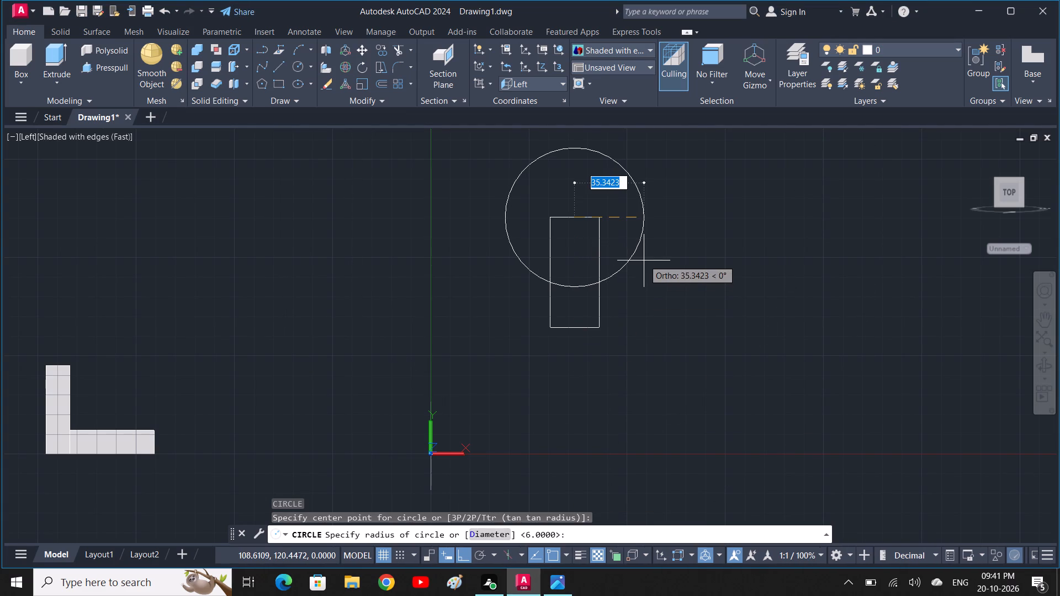
text(D 3)
key(BackSpace)
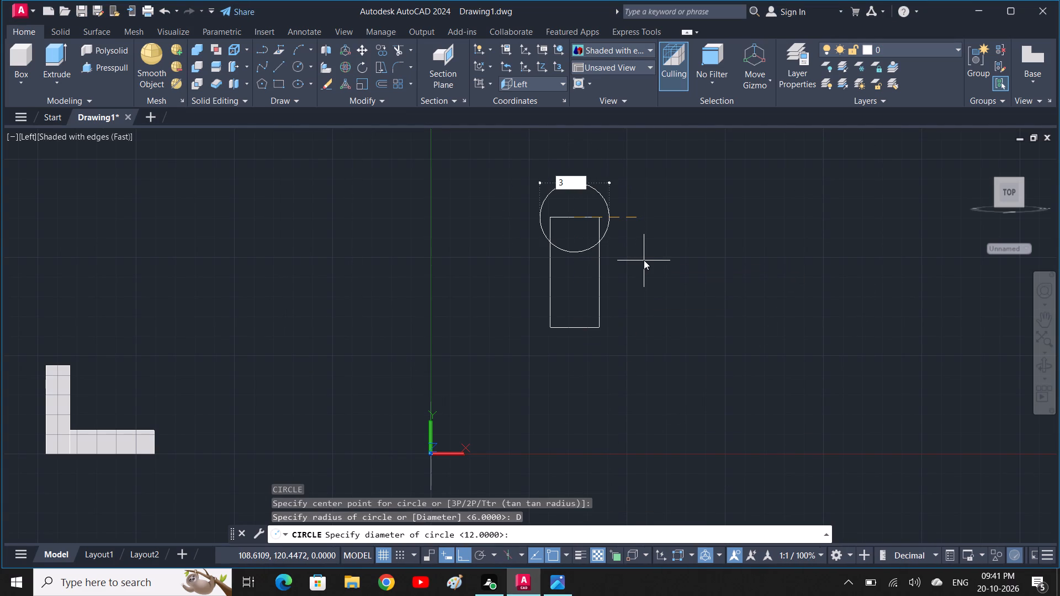
text(25)
key(space)
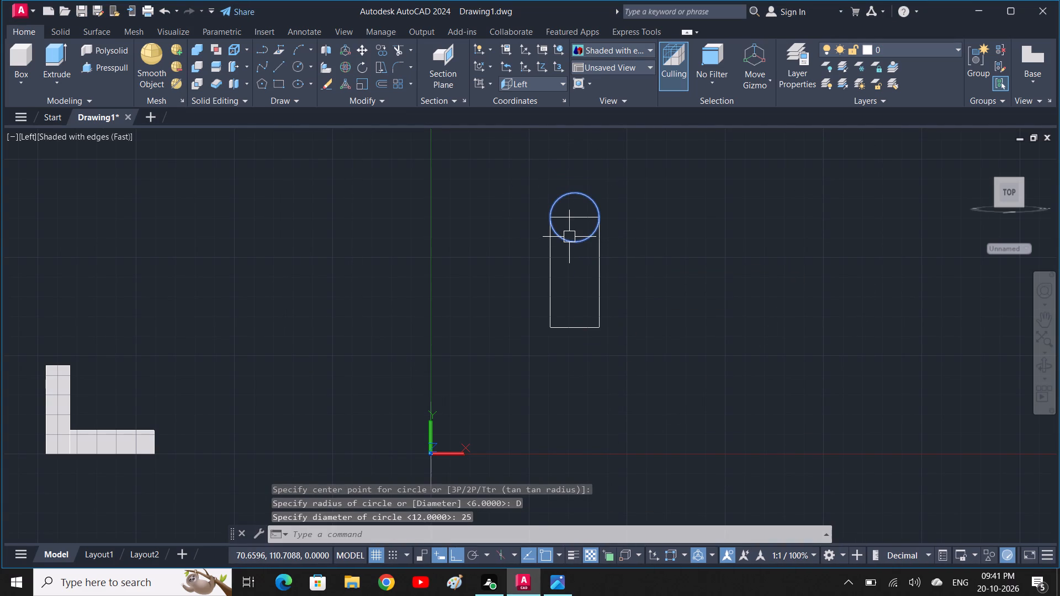
Draw a concentric circle of radius 20 mm around the 25 mm circle.
text(C)
key(space)
click(578, 215)
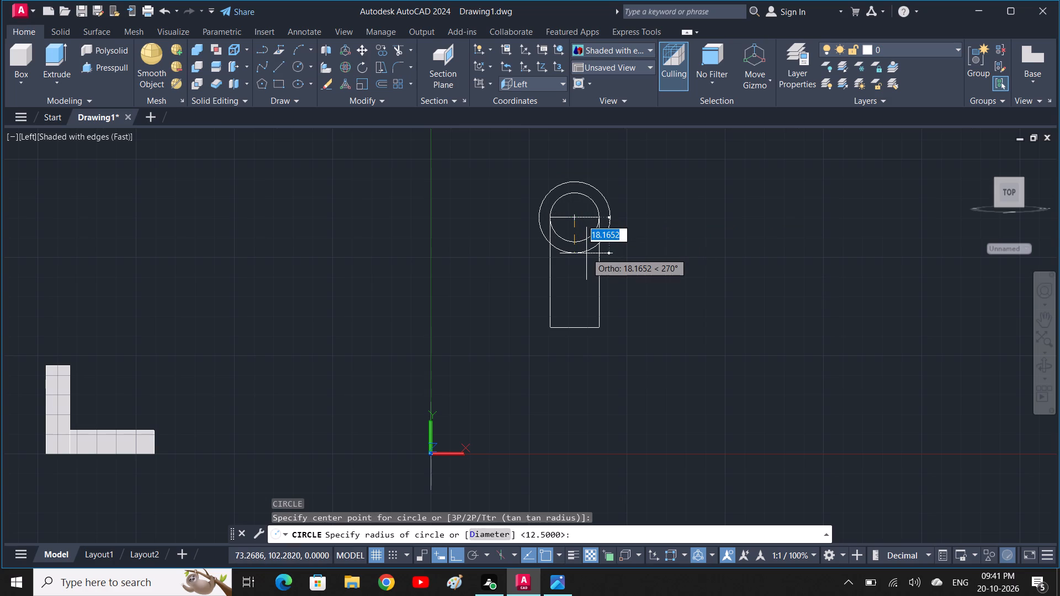
text(20)
key(space)
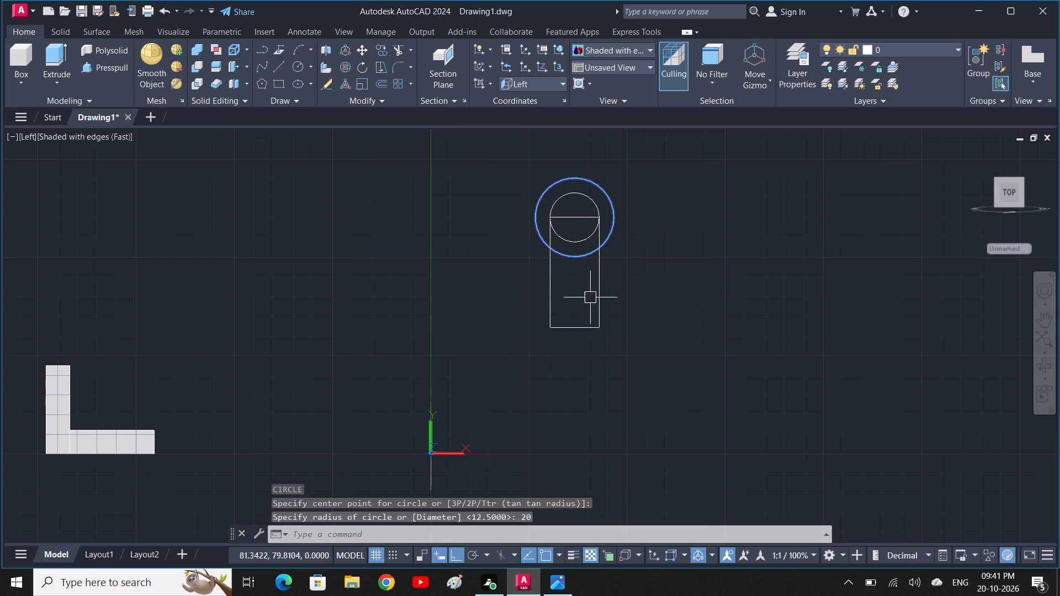
Check the upright's width in the reference diagram and erase both vertical sides of the rectangle.
click(527, 582)
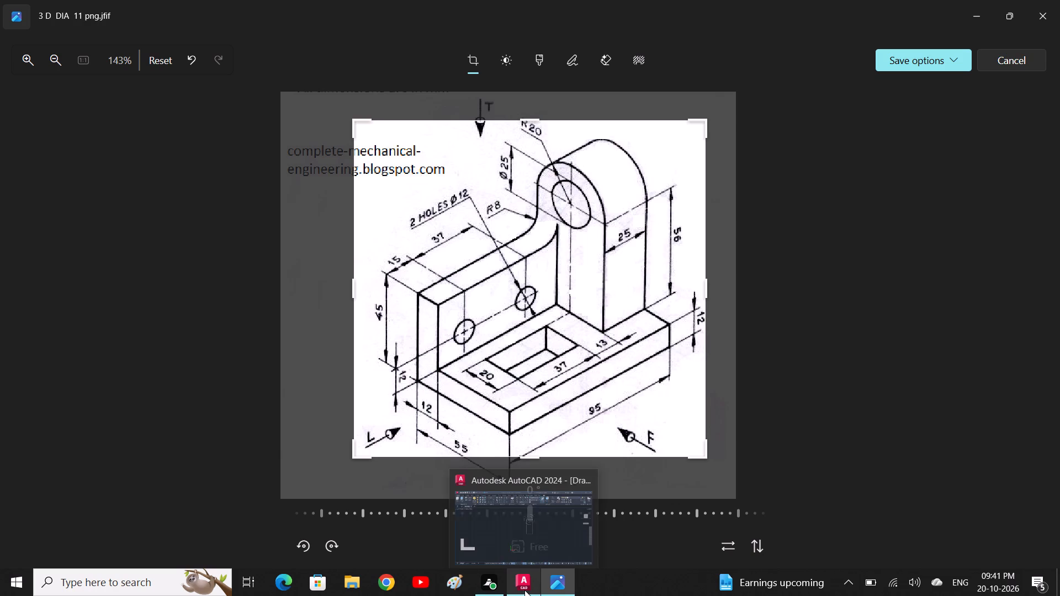
click(524, 590)
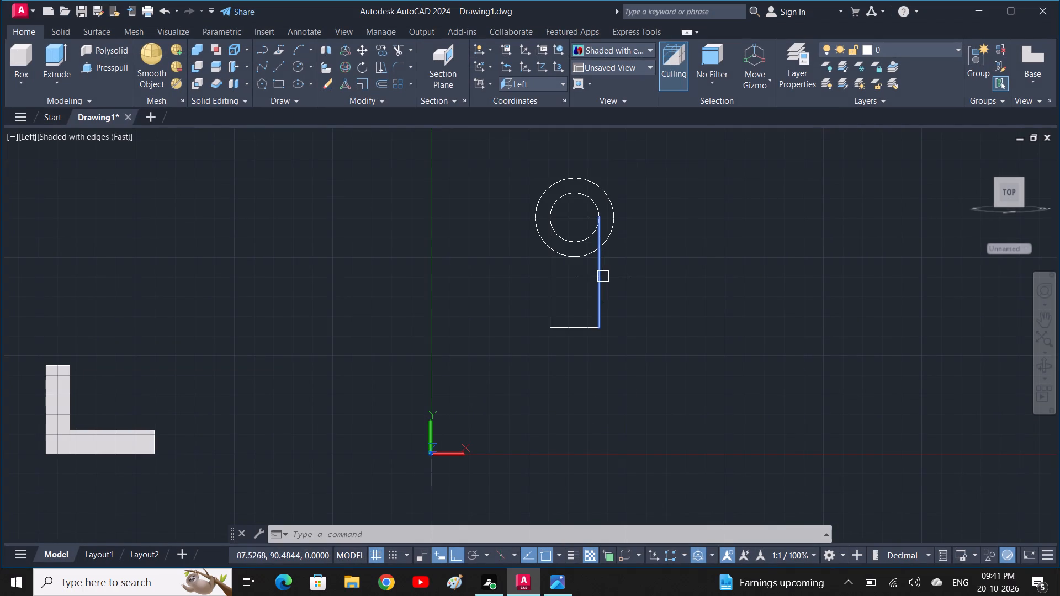
click(603, 276)
key(Delete)
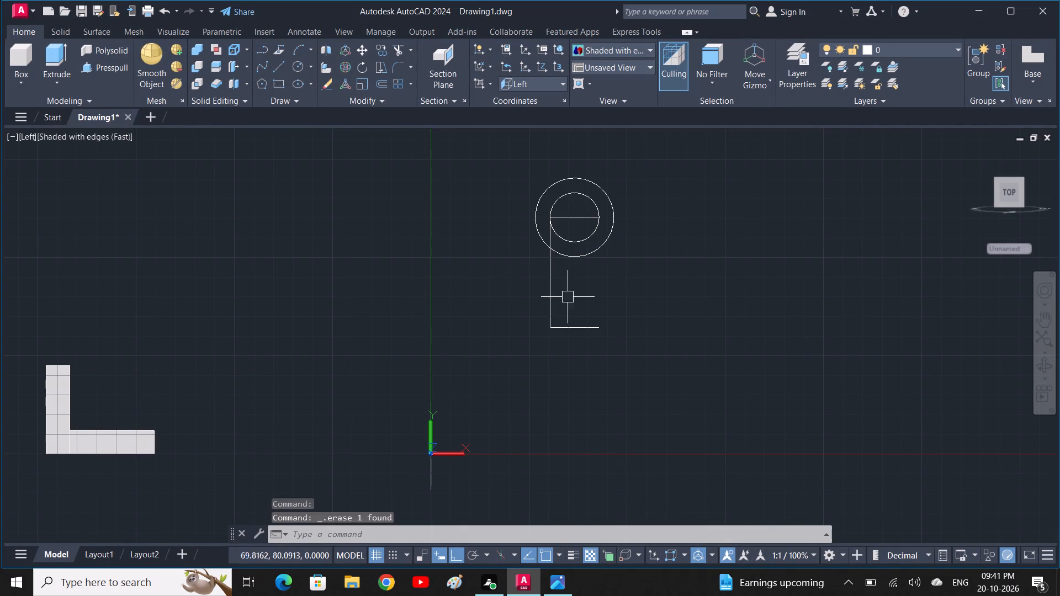
click(552, 296)
key(Delete)
Draw a 56 mm vertical line down from the outer circle's right quadrant and join it to the bottom line.
text(L)
key(space)
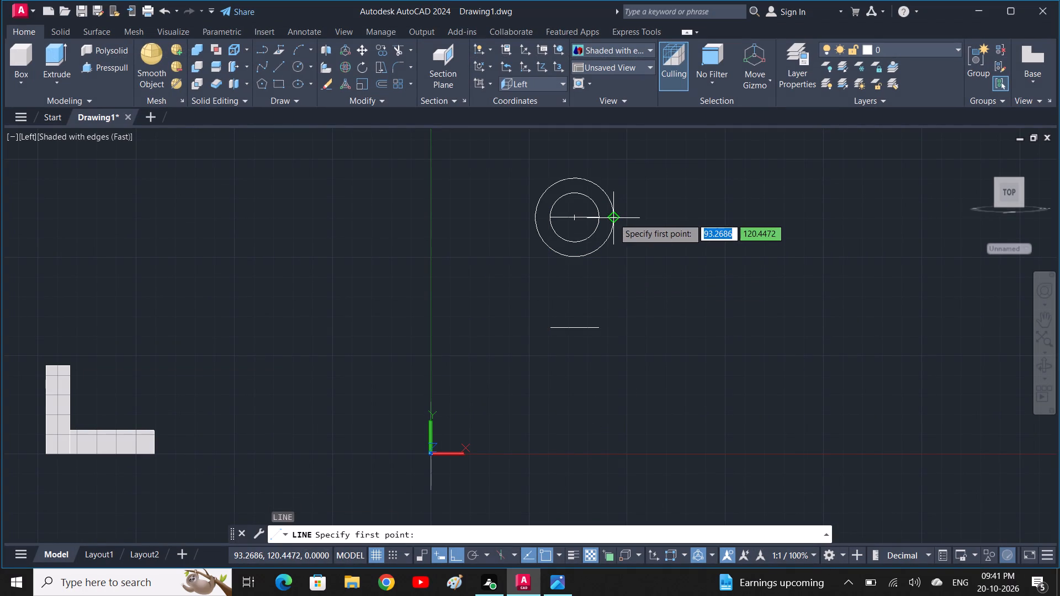
click(613, 218)
text(56)
key(space)
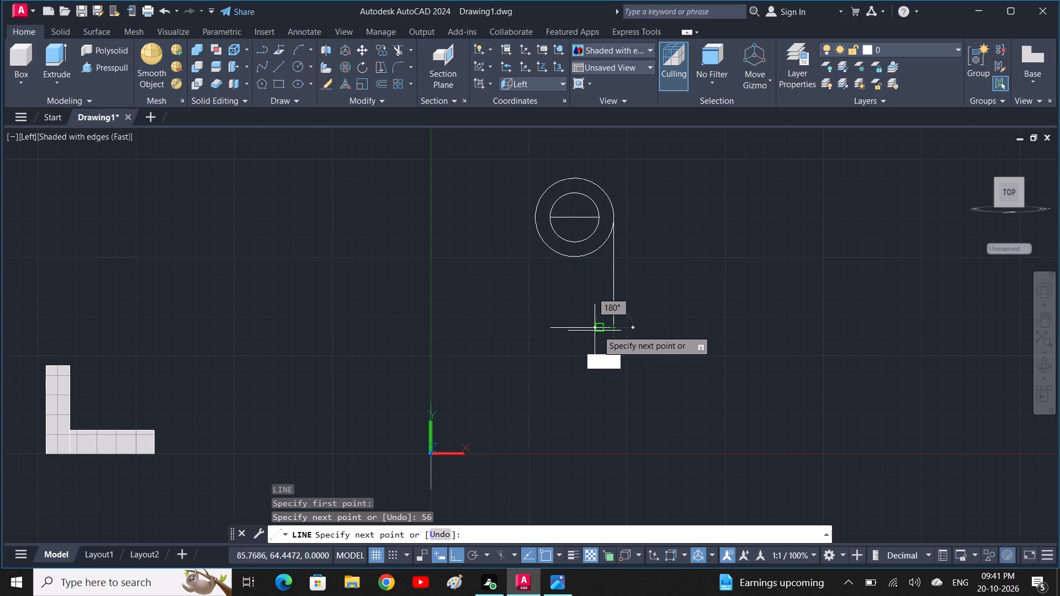
click(597, 328)
key(space)
Draw a 56 mm vertical line down from the outer circle's left quadrant and join it to the bottom line.
key(space)
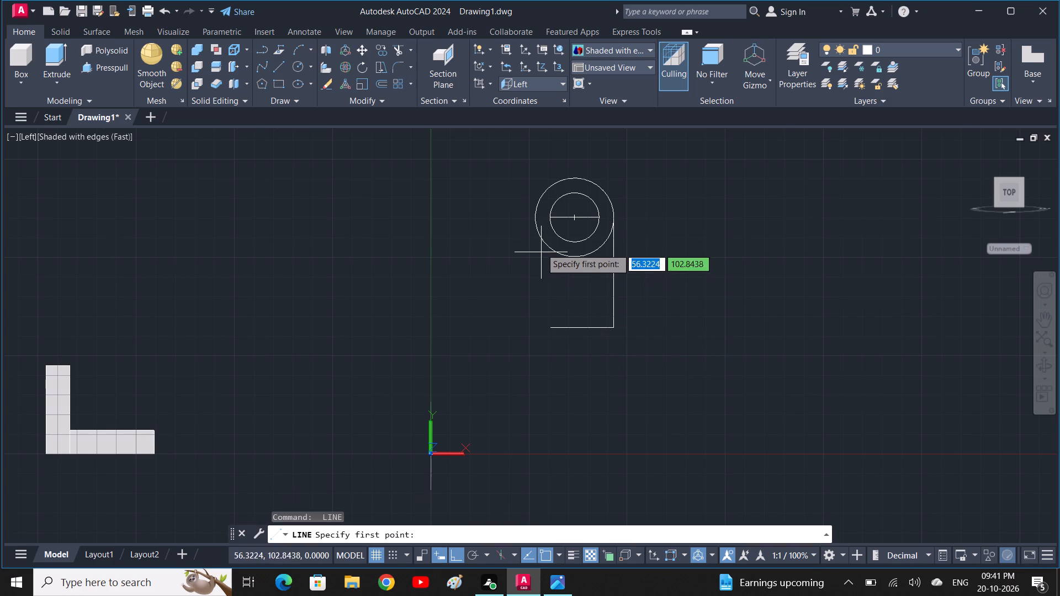
click(532, 217)
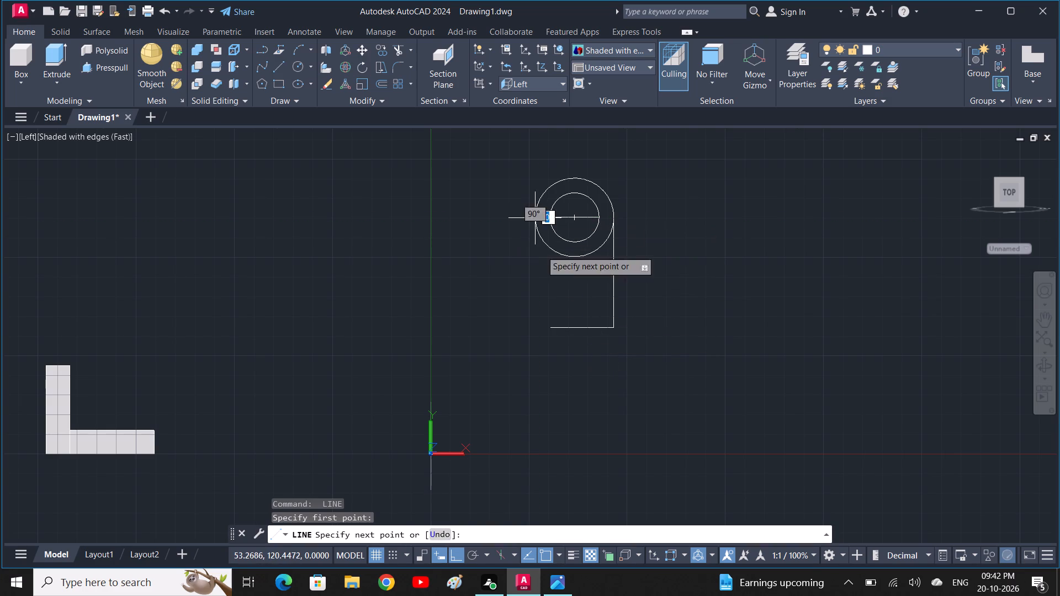
text(56)
key(space)
click(553, 331)
key(space)
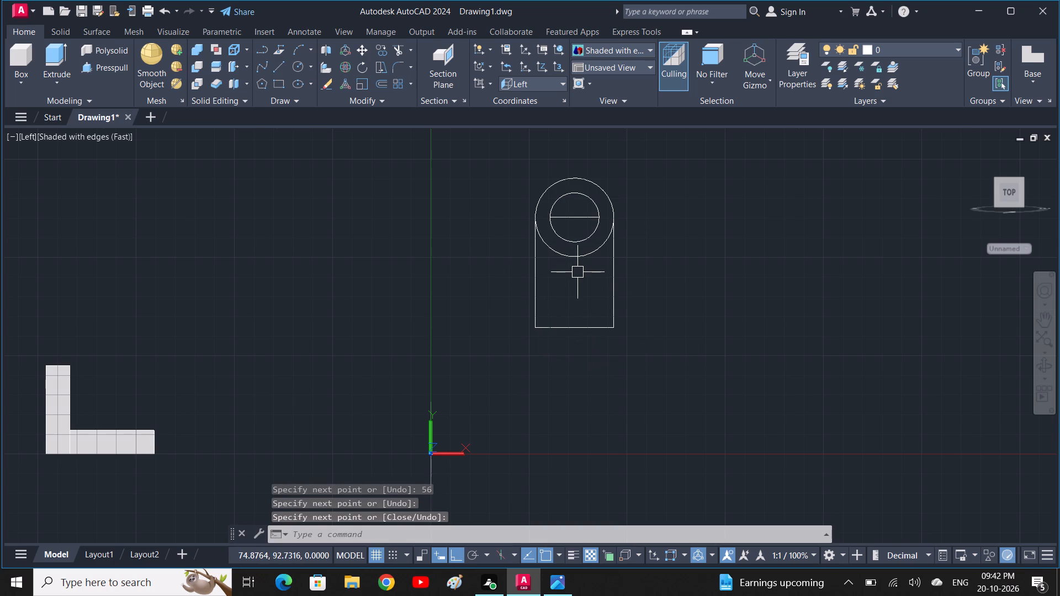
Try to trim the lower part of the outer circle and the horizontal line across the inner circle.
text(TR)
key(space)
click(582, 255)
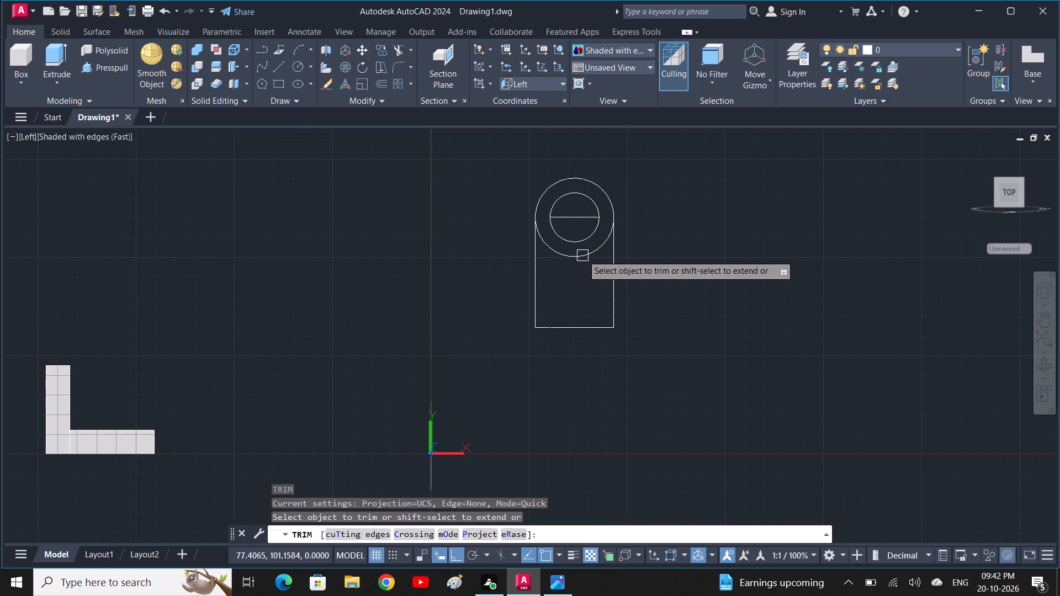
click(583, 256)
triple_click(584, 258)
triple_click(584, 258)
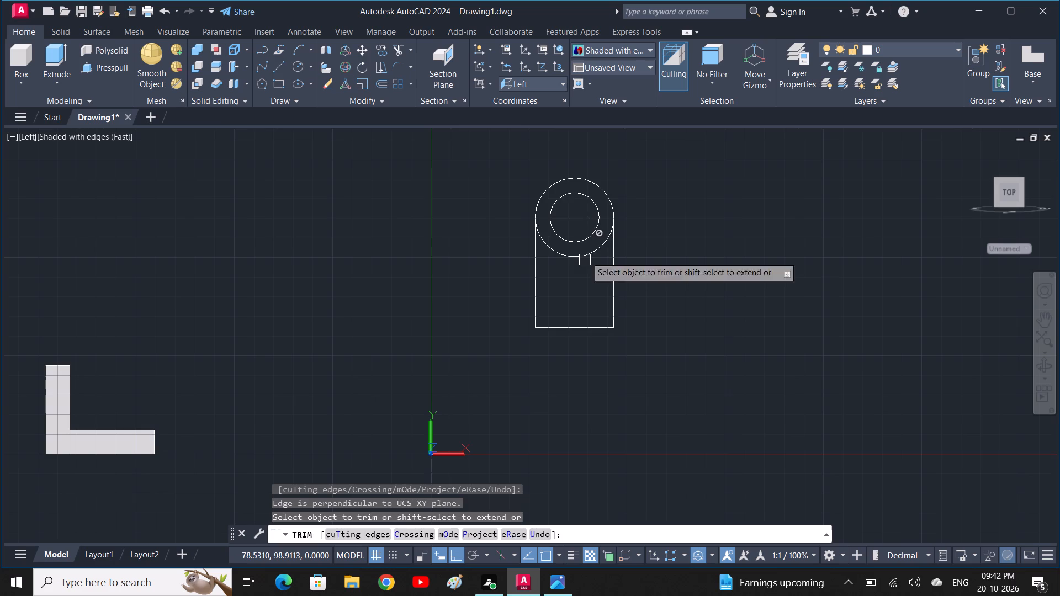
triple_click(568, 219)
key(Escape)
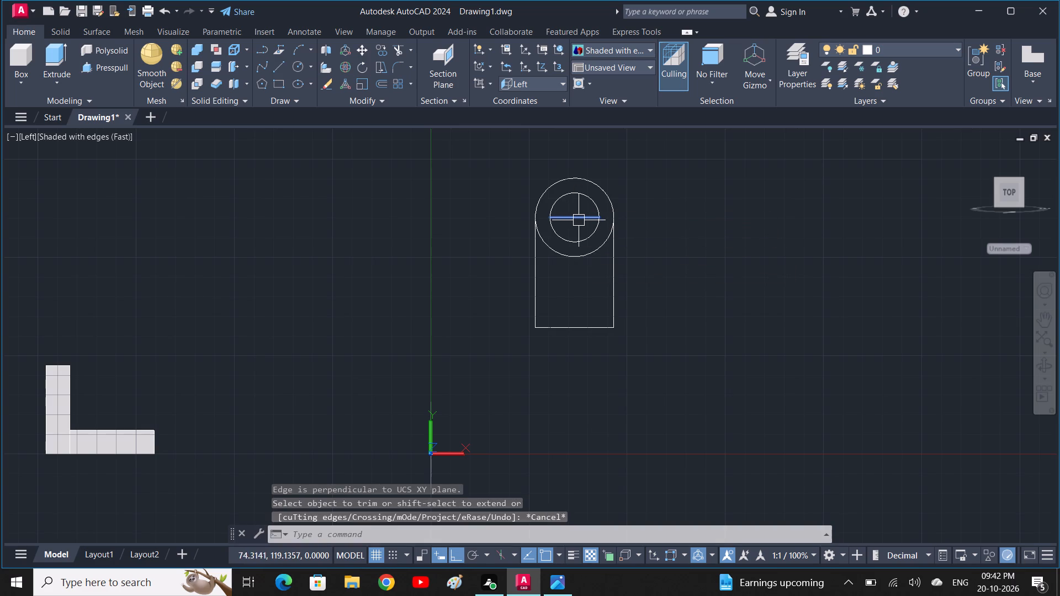
Erase the horizontal line across the inner circle.
click(580, 219)
key(Delete)
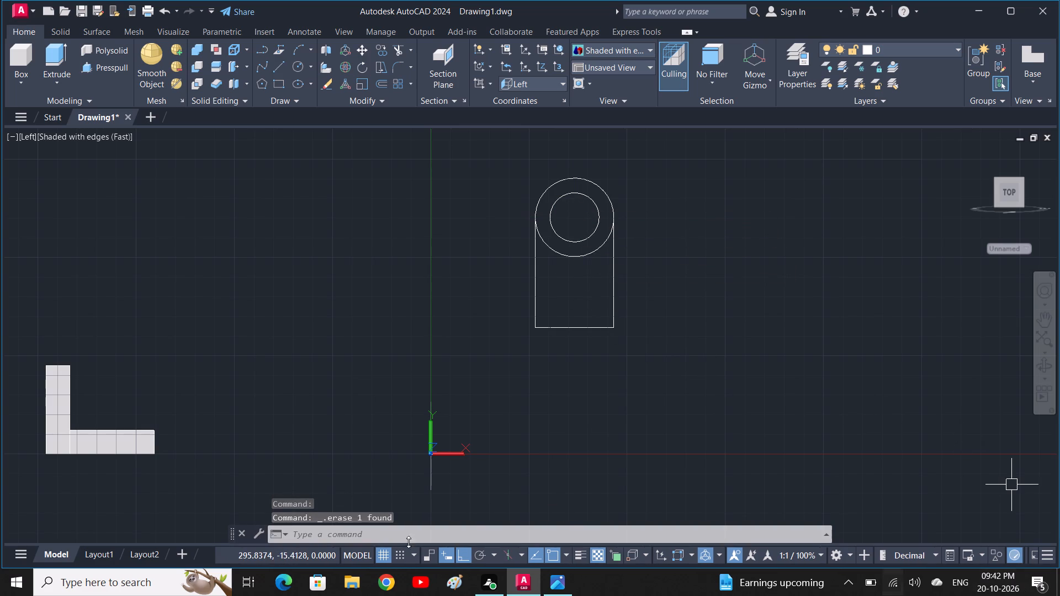
key(space)
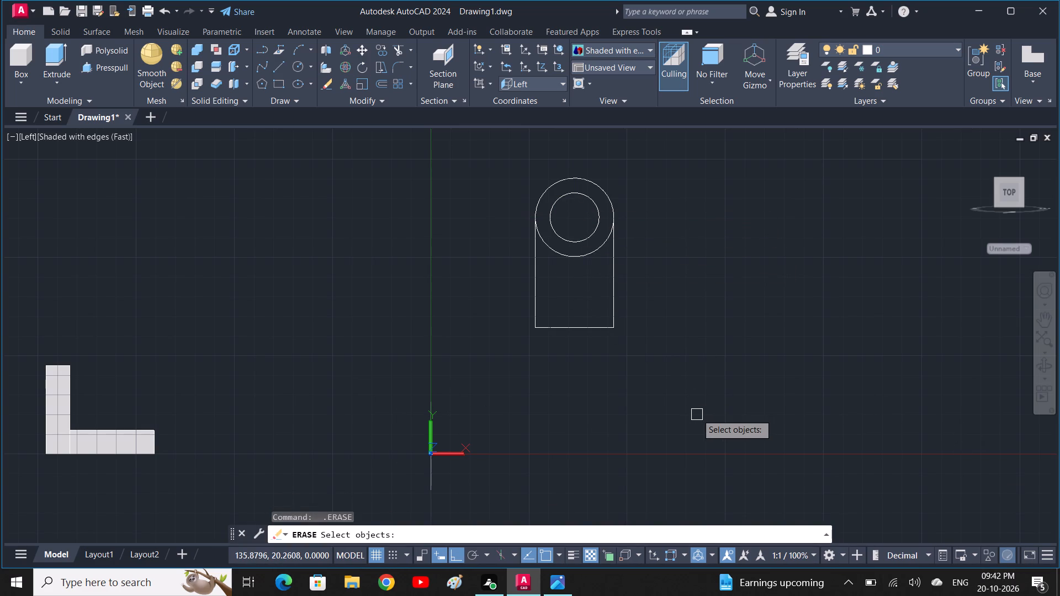
key(Escape)
Draw a horizontal line between the upper ends of the two vertical sides, through the circles' centre.
key(l)
key(space)
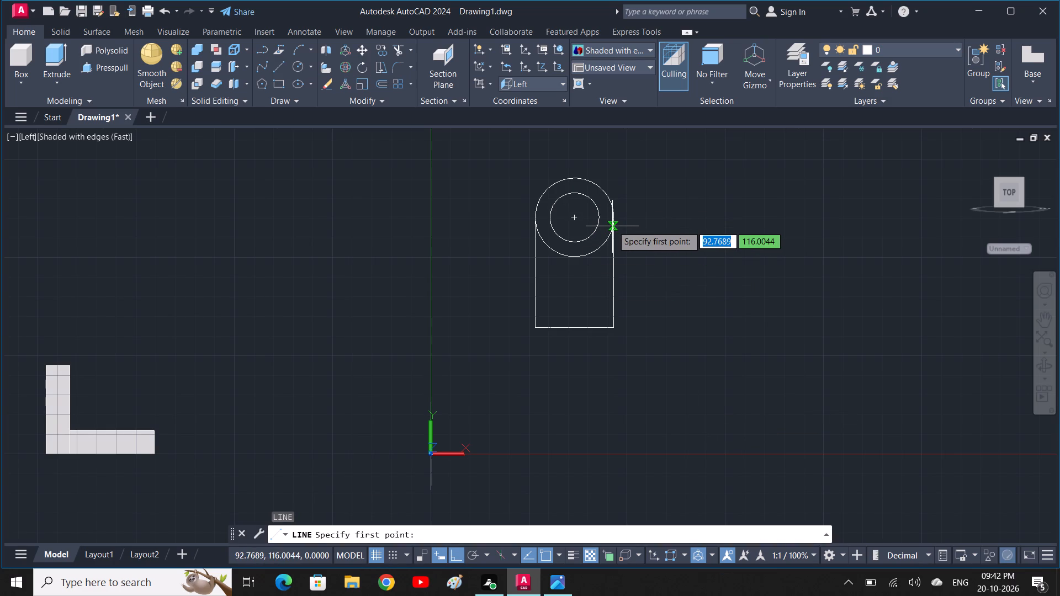
scroll(609, 224, up, 2)
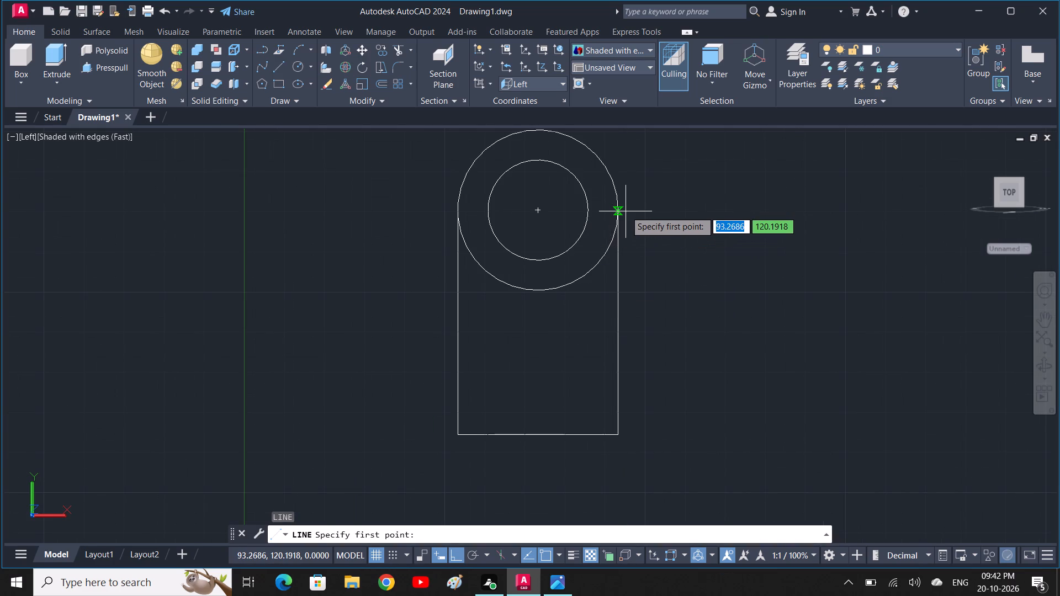
click(618, 209)
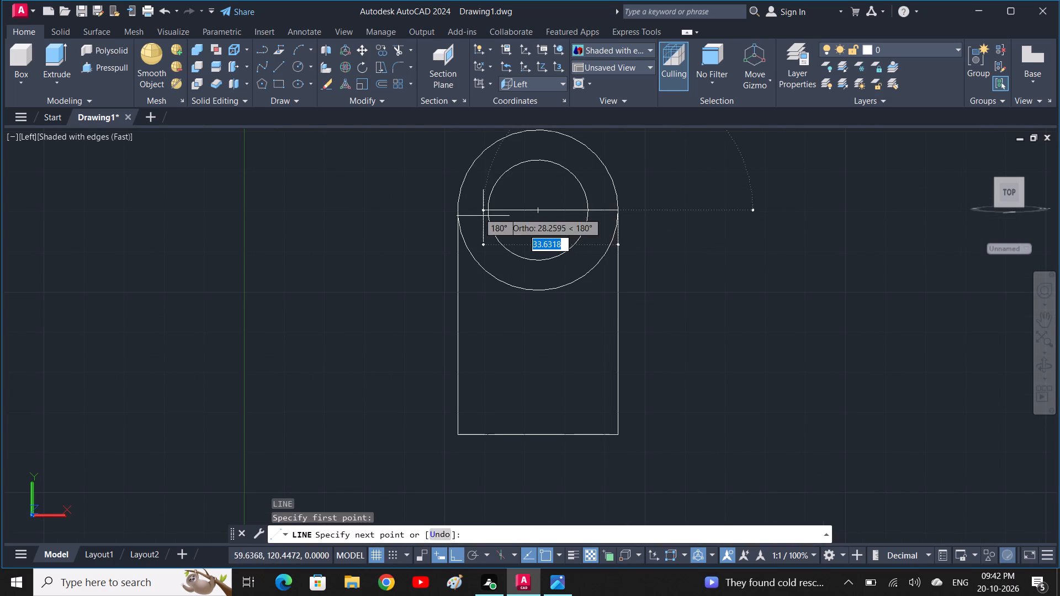
click(463, 212)
key(space)
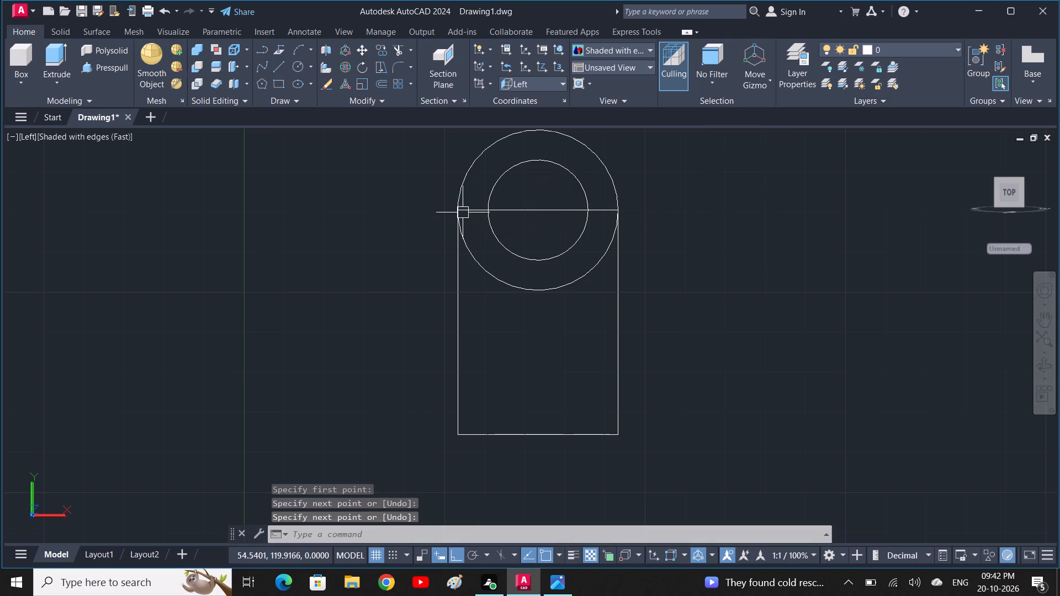
Trim away the lower halves of both circles and all segments of the horizontal line through their centre.
text(TR)
key(space)
drag(536, 240, 530, 275)
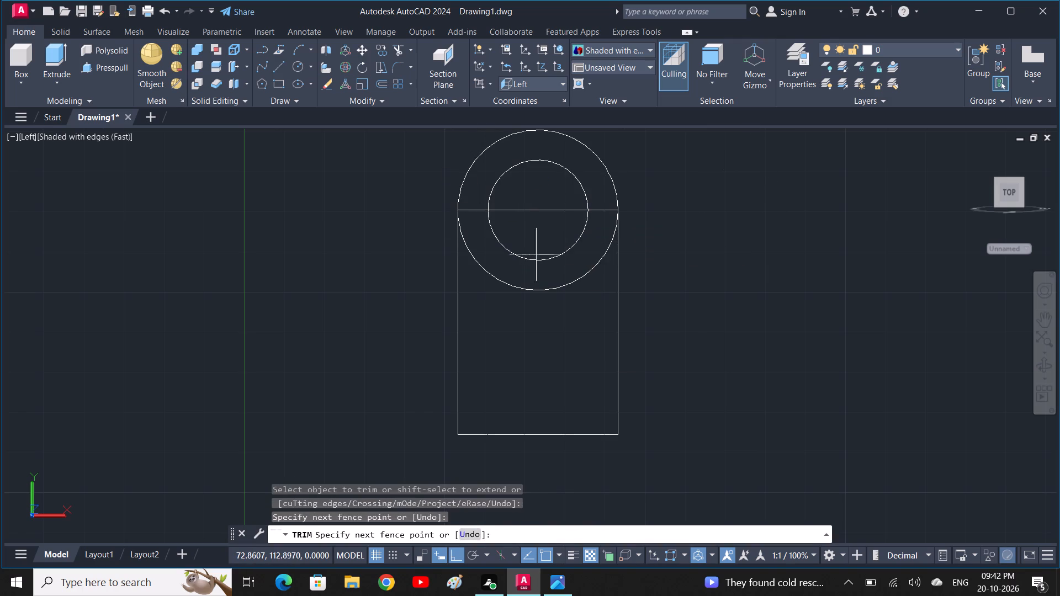
drag(530, 275, 521, 308)
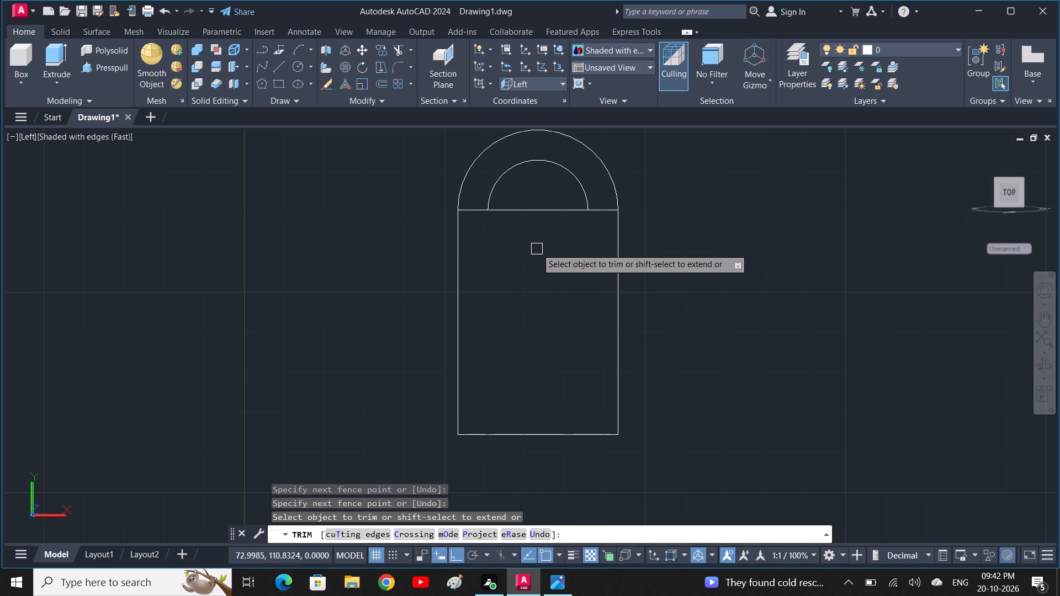
click(550, 211)
click(474, 207)
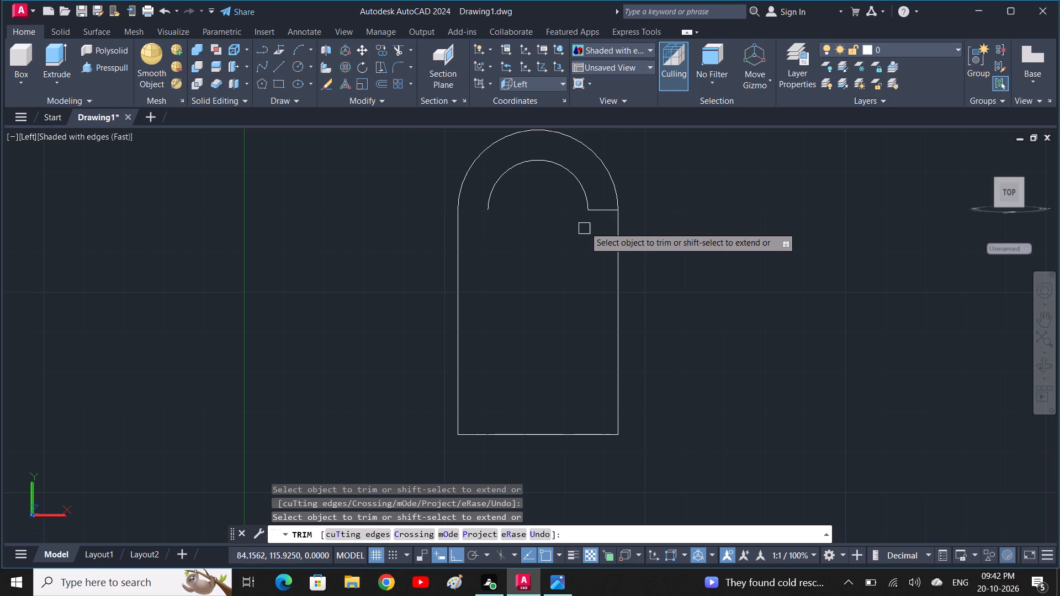
click(600, 213)
key(Escape)
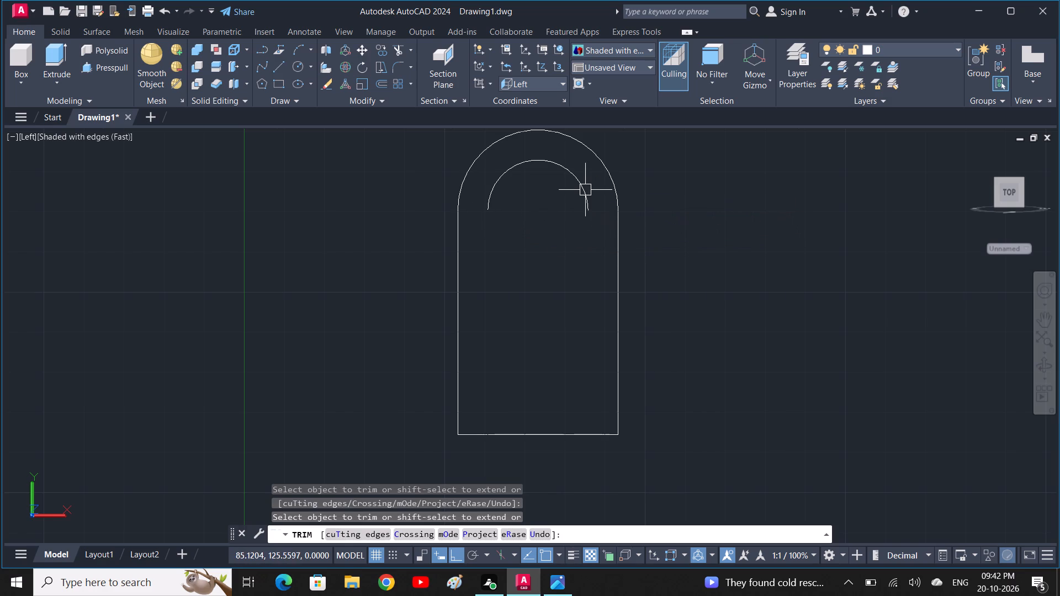
Mirror the inner semicircle about its horizontal diameter, keeping the source arc, to complete the hole circle.
click(585, 189)
text(MI)
key(space)
click(591, 210)
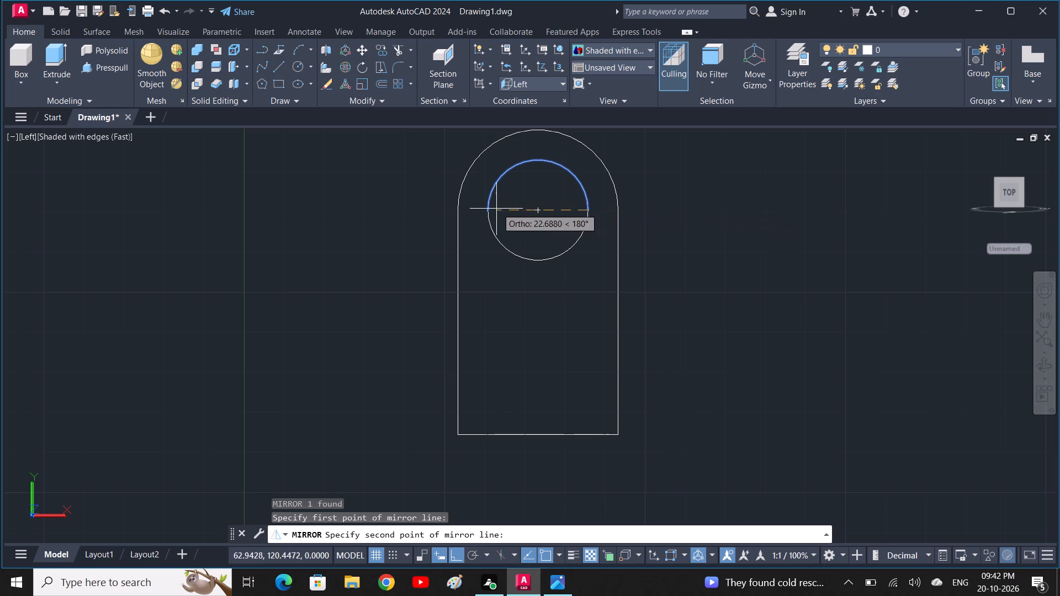
click(491, 210)
key(space)
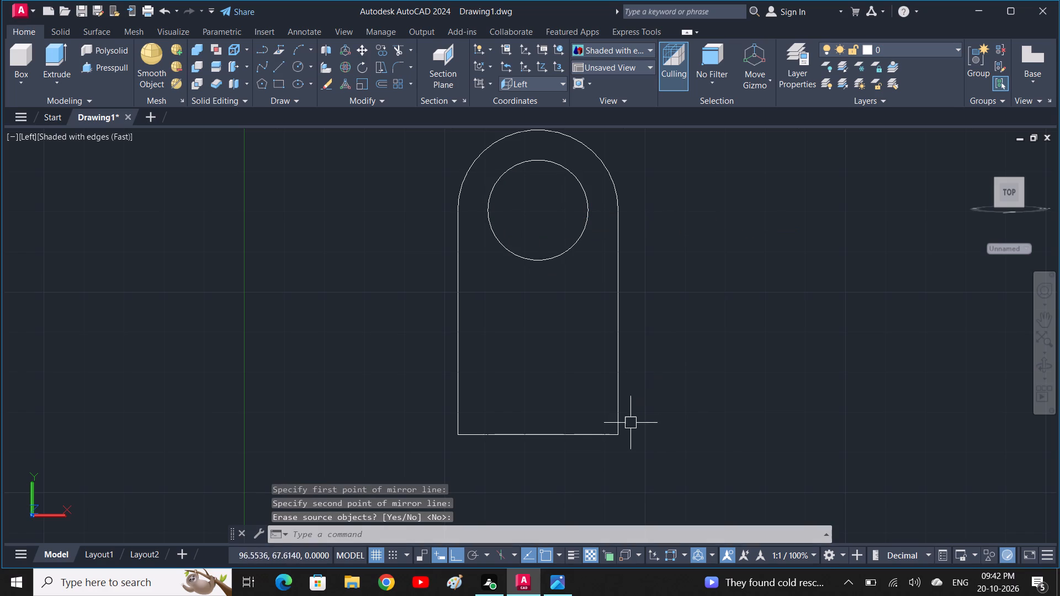
Check the upright's thickness in the reference diagram and Presspull its profile around the hole by 25 mm in the SW Isometric view.
scroll(653, 430, down, 1)
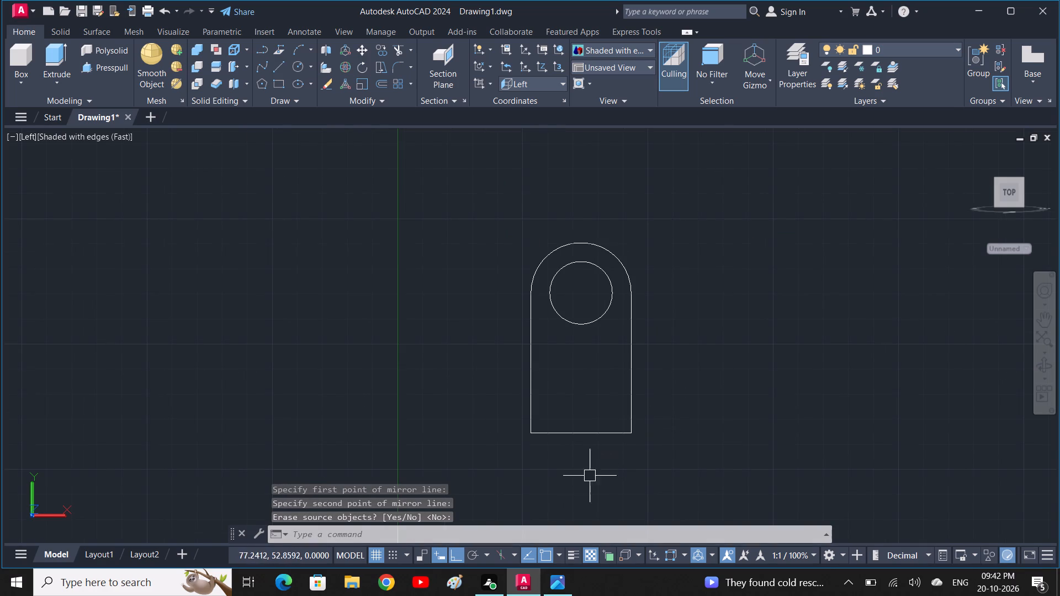
click(554, 585)
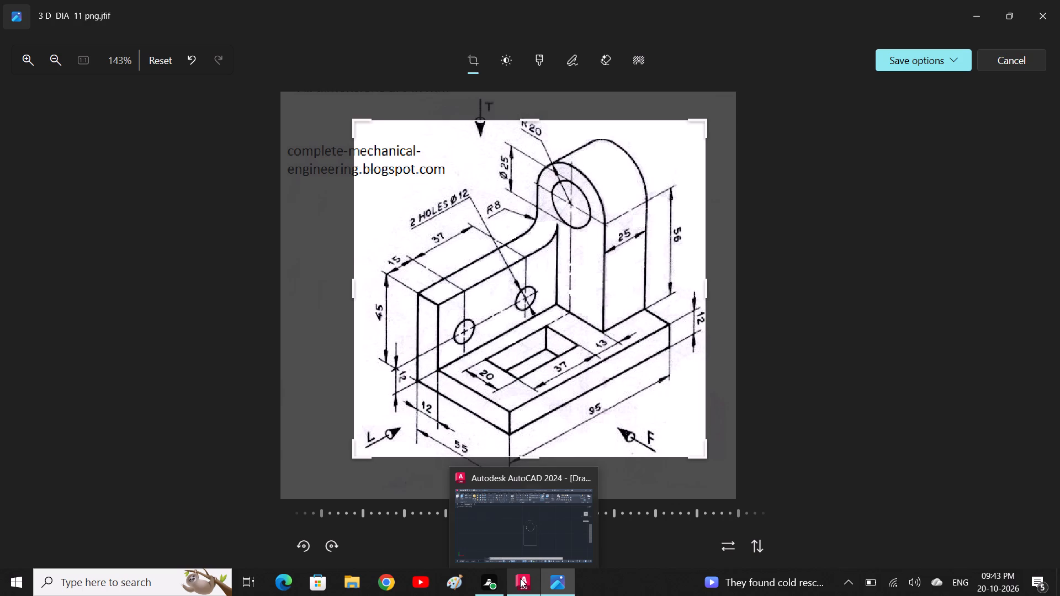
click(520, 578)
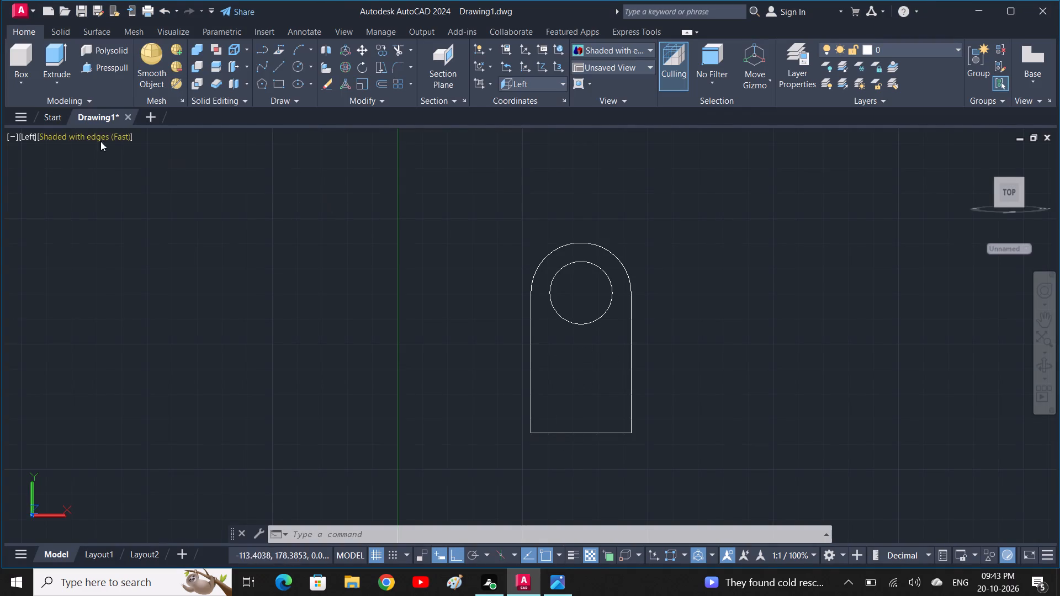
click(26, 134)
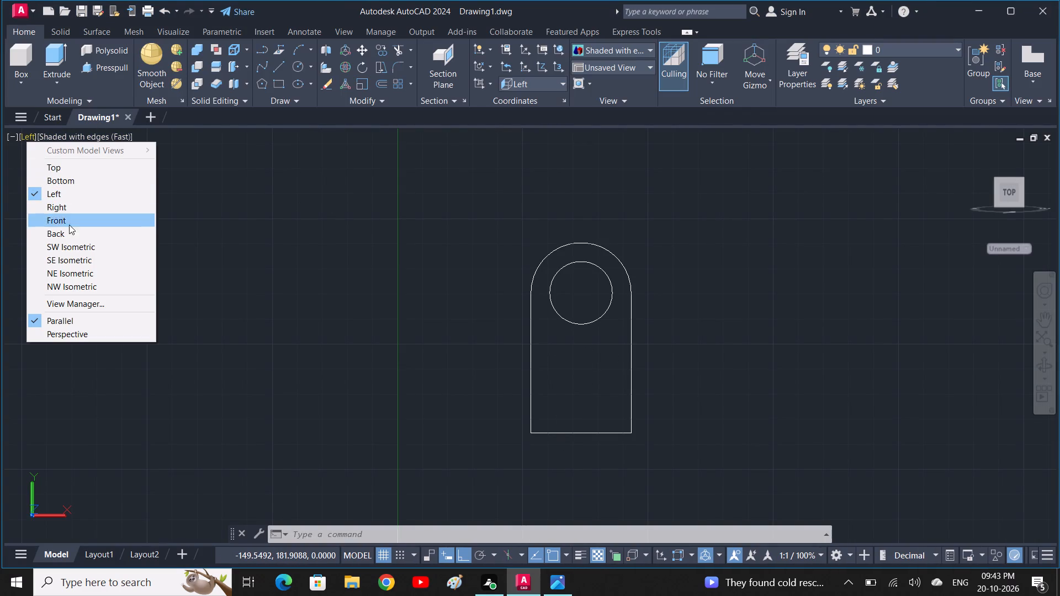
click(76, 252)
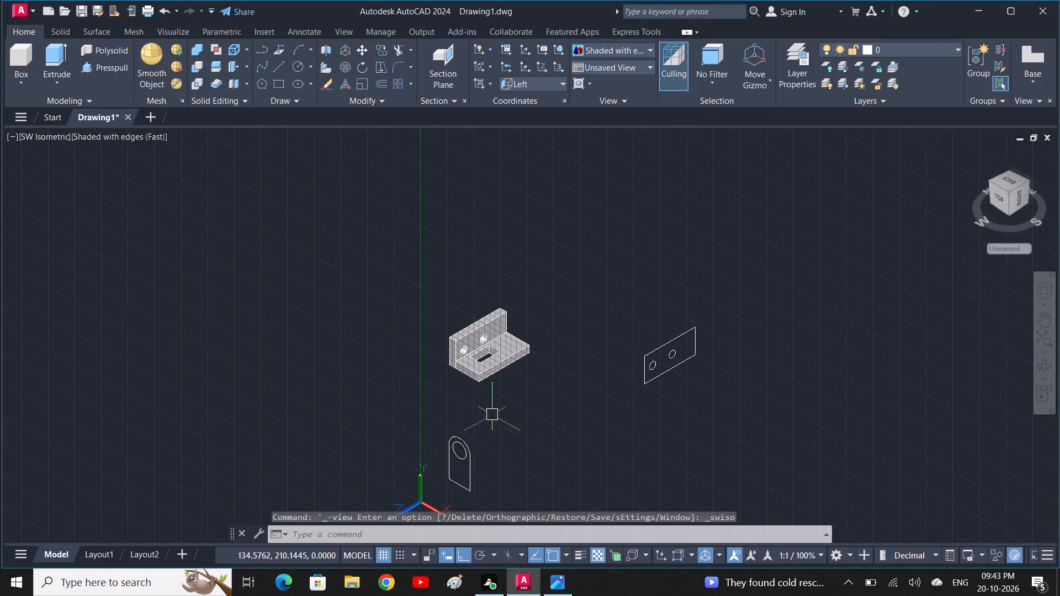
middle_drag(508, 425, 502, 397)
click(103, 63)
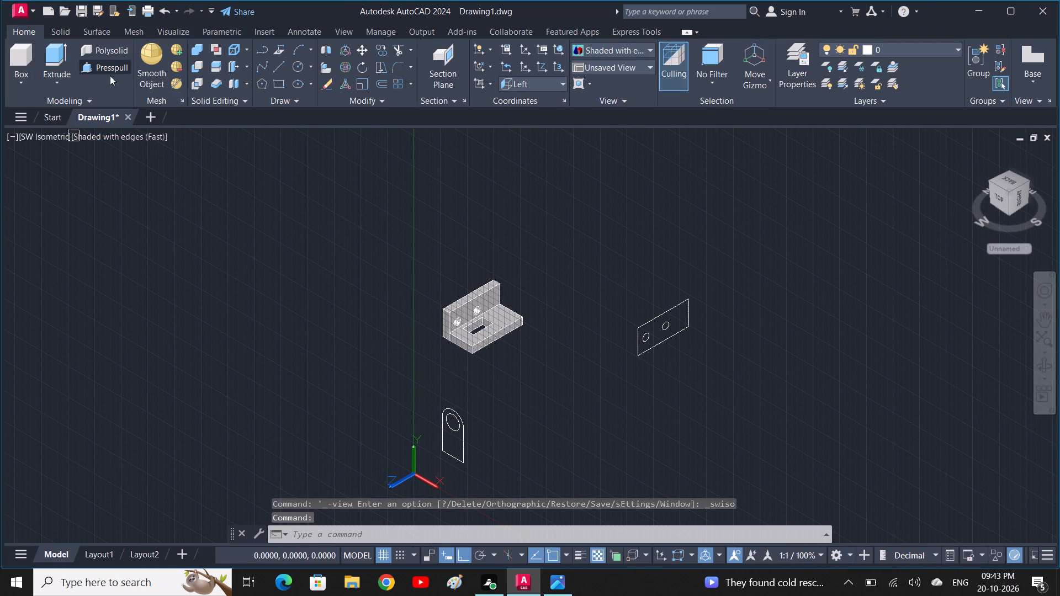
scroll(454, 445, up, 2)
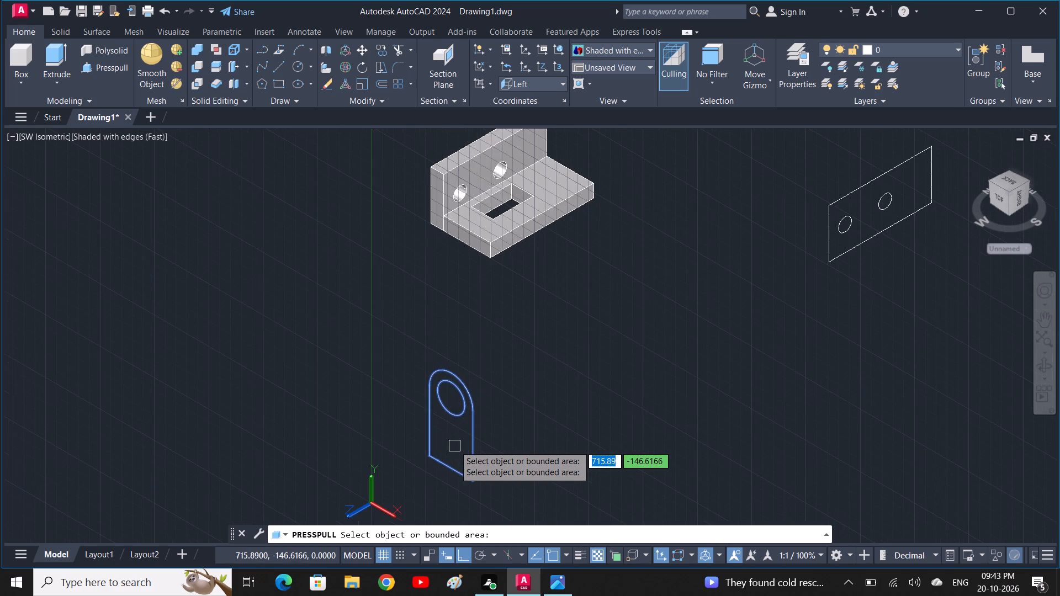
click(454, 444)
text(25)
key(space)
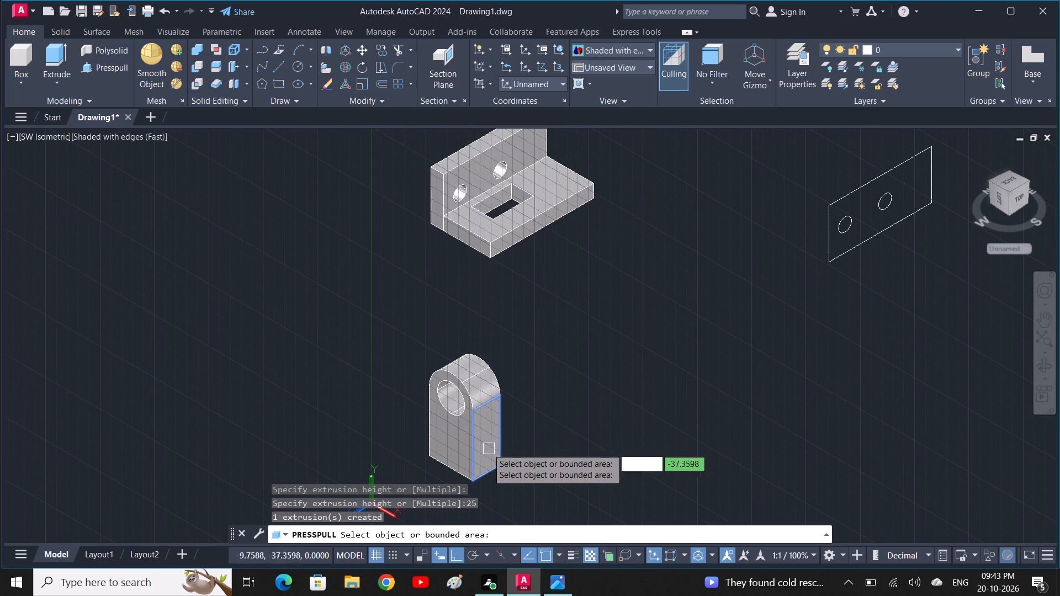
key(Escape)
click(473, 442)
key(Escape)
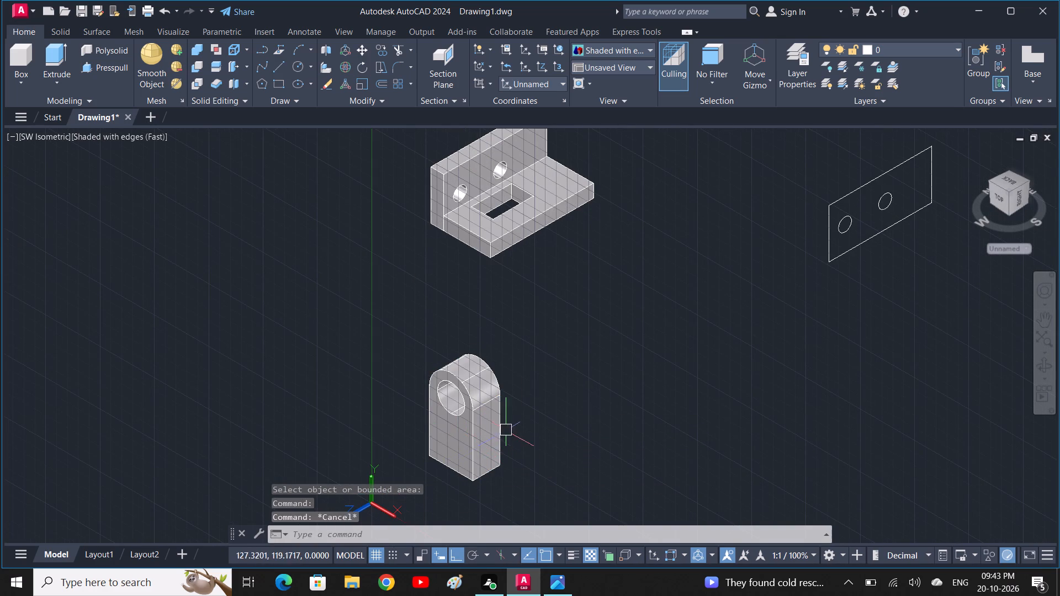
Move the upright from its bottom corner, with Ortho off, onto the base plate at the corner where it meets the vertical plate.
click(463, 438)
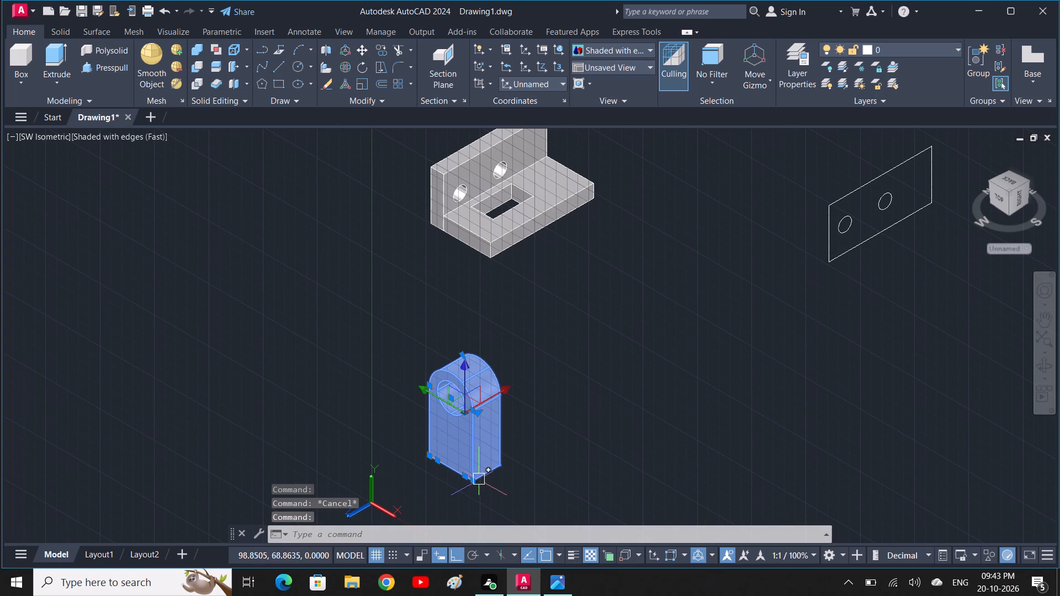
key(m)
key(space)
middle_drag(439, 429, 516, 421)
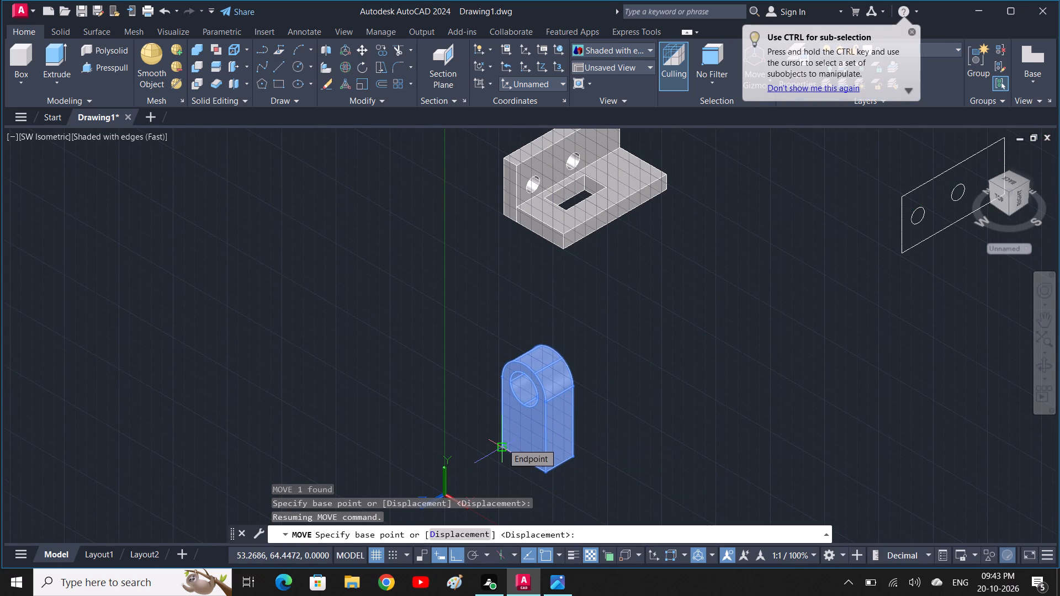
shift+middle_drag(501, 443, 626, 469)
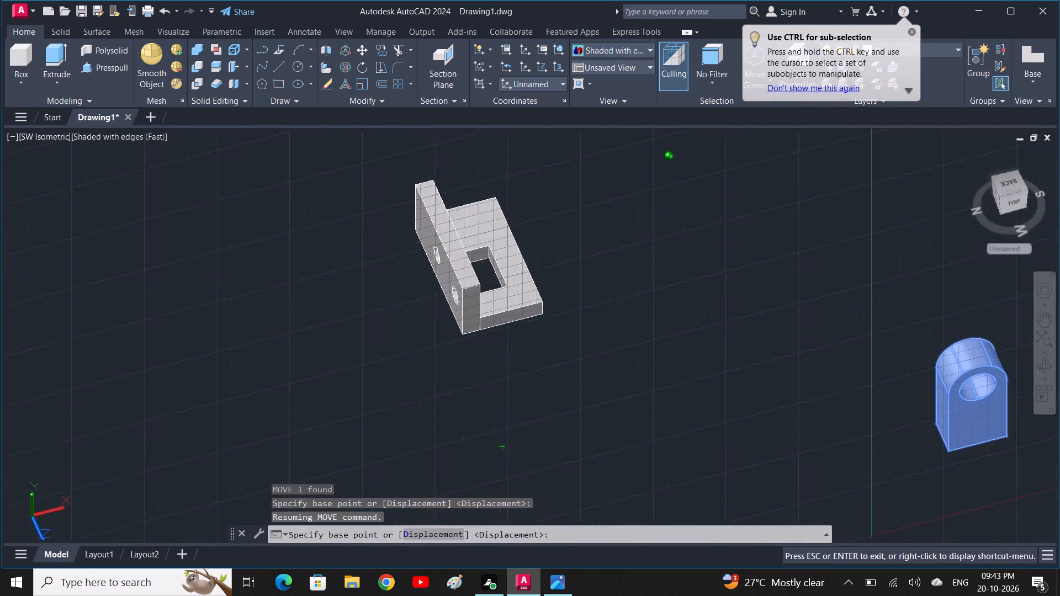
shift+middle_drag(626, 469, 723, 456)
middle_drag(383, 292, 486, 353)
shift+middle_drag(473, 355, 478, 355)
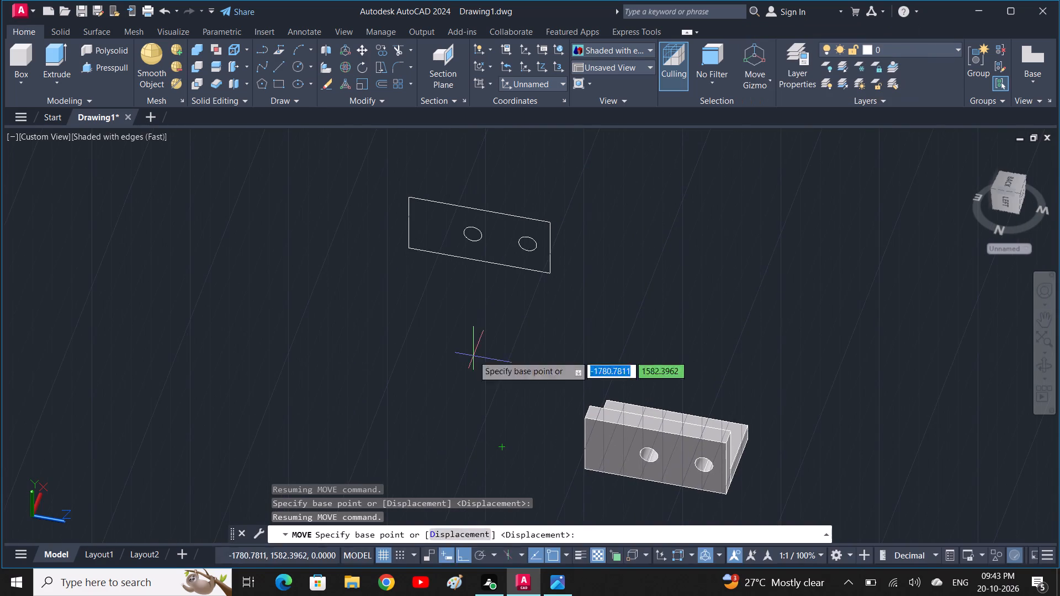
shift+middle_drag(478, 355, 586, 381)
scroll(592, 369, down, 2)
middle_drag(582, 370, 529, 381)
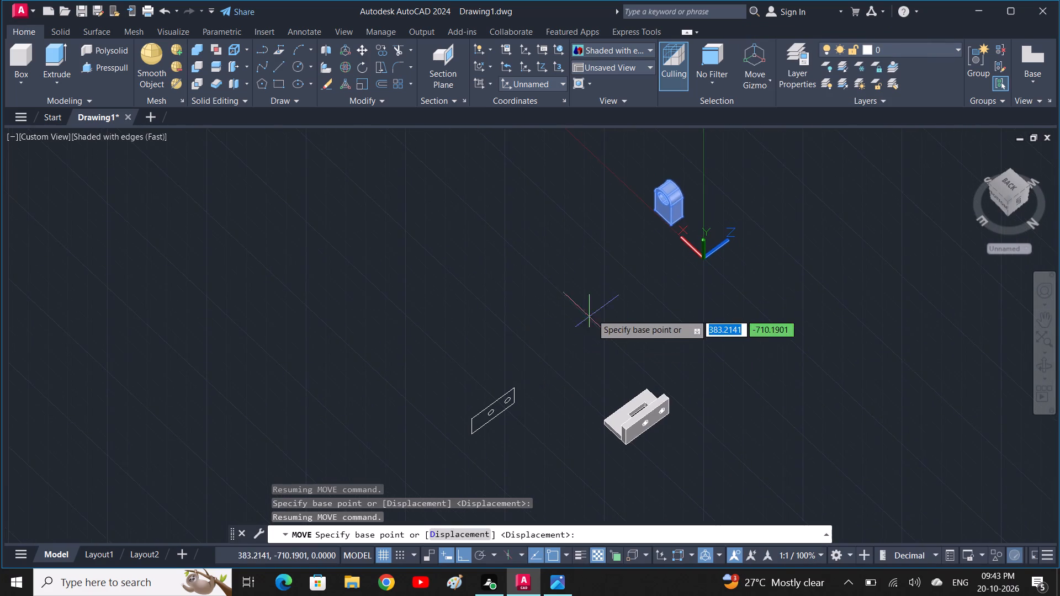
scroll(596, 308, up, 2)
middle_drag(628, 272, 623, 302)
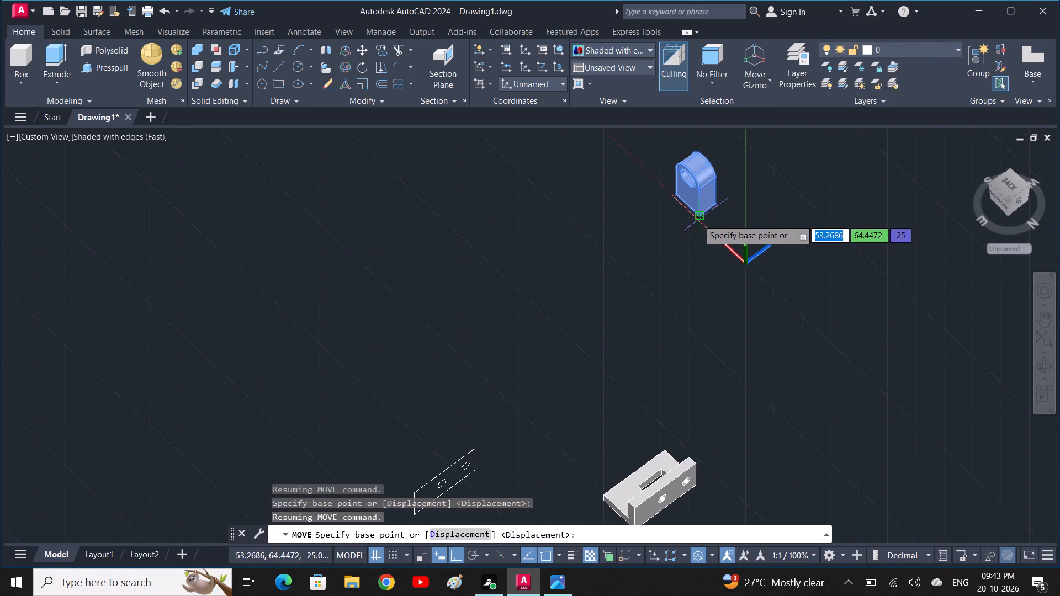
click(698, 217)
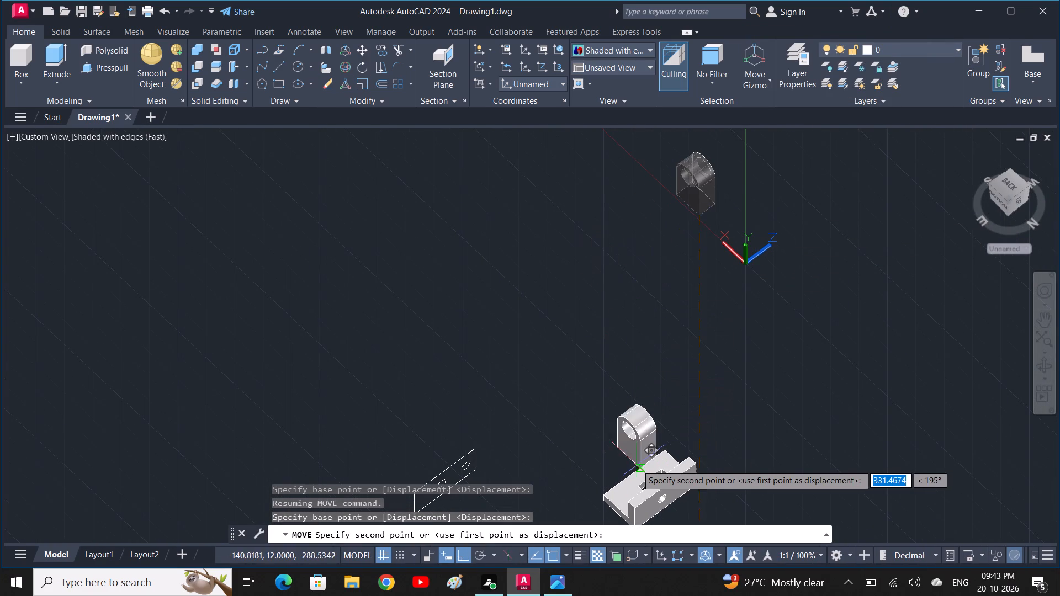
key(F8)
middle_drag(629, 470, 550, 453)
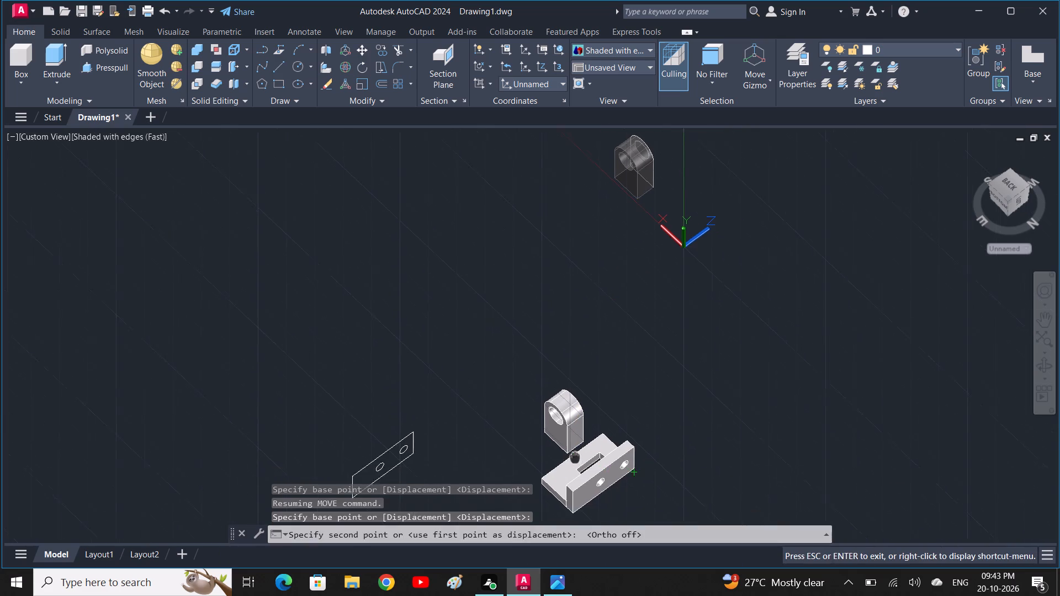
middle_drag(550, 453, 486, 448)
shift+middle_drag(485, 443, 567, 387)
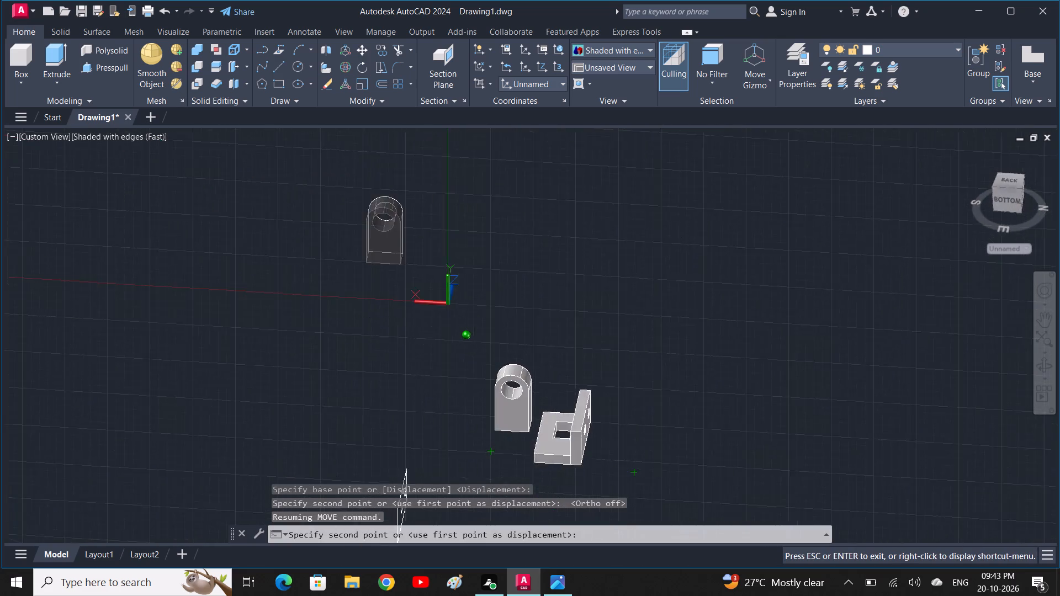
shift+middle_drag(567, 387, 574, 368)
scroll(574, 409, up, 5)
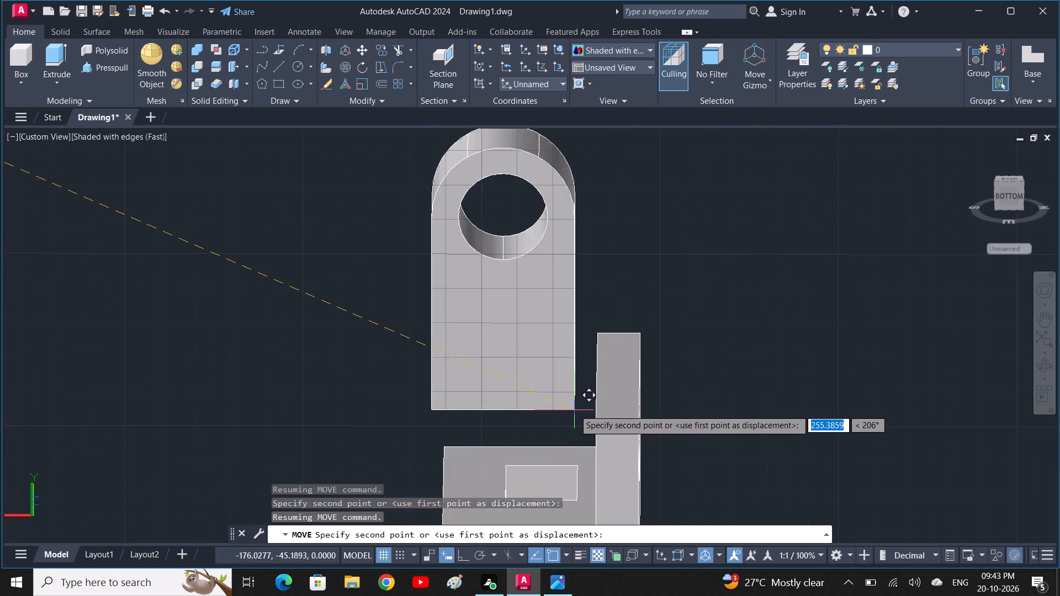
middle_drag(589, 447, 598, 327)
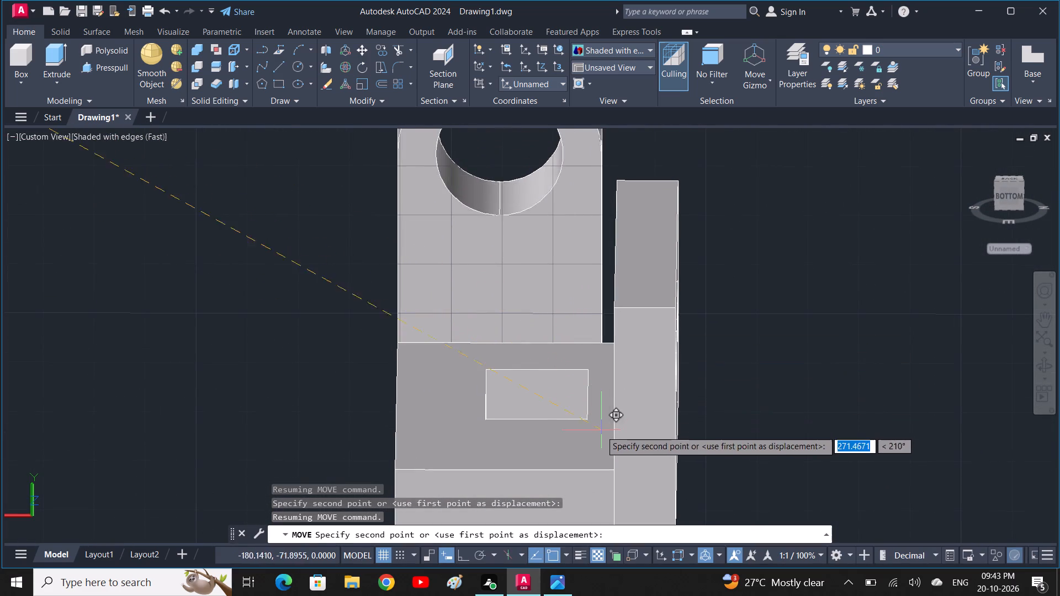
click(611, 469)
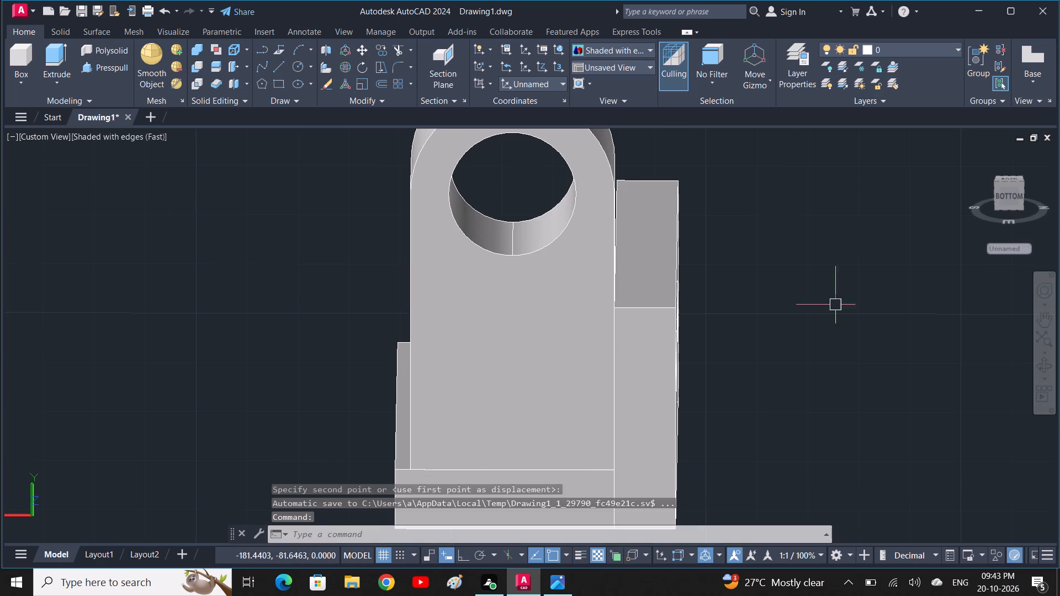
Examine from several sides how the upright sits on the base plate and against the vertical plate.
middle_drag(822, 350, 791, 354)
shift+middle_drag(798, 375, 762, 369)
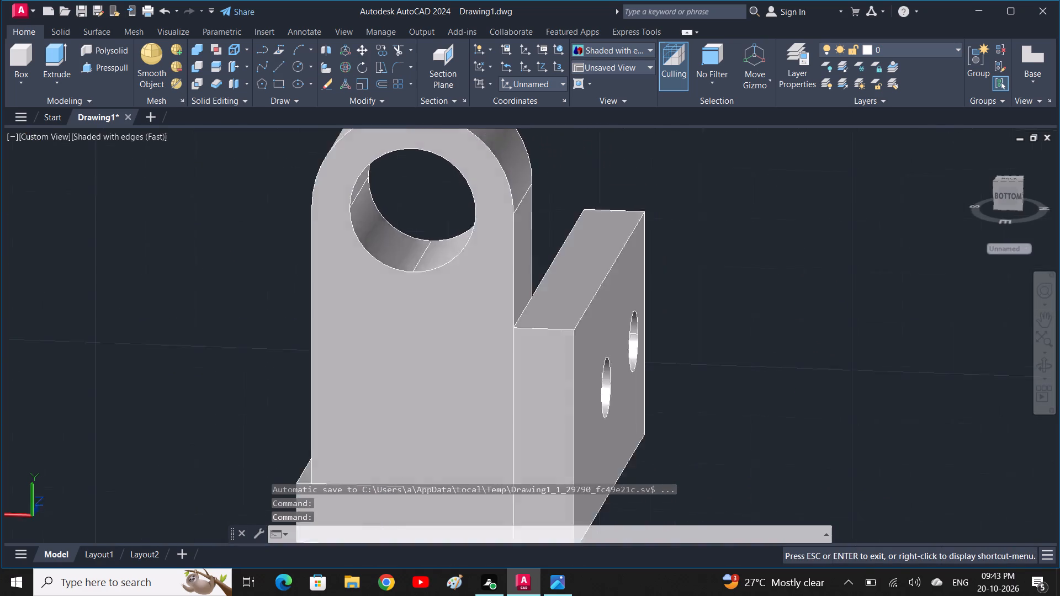
shift+middle_drag(762, 369, 601, 364)
shift+middle_drag(679, 317, 599, 333)
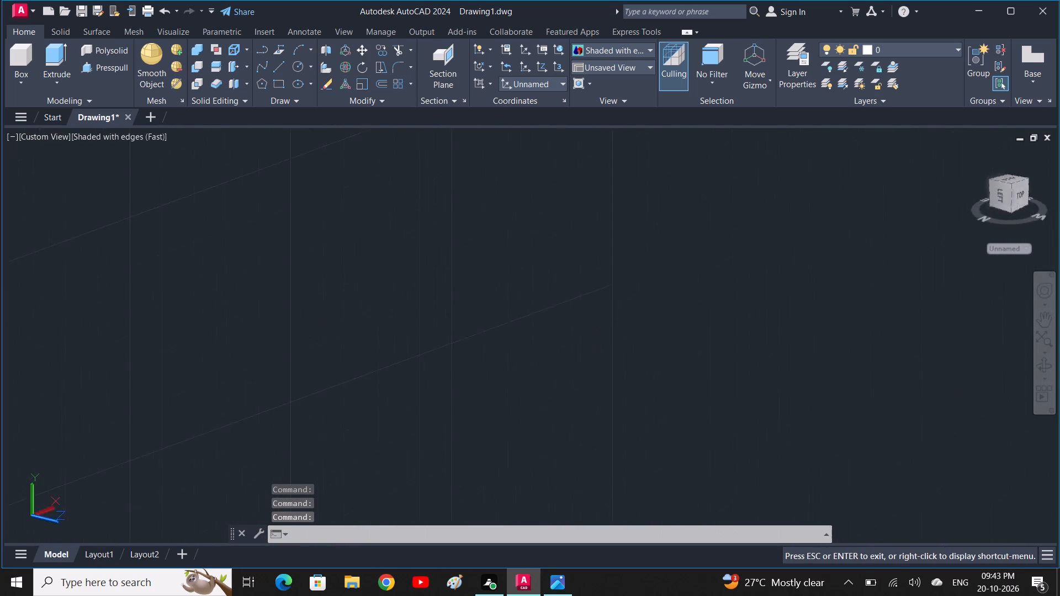
shift+middle_drag(599, 333, 484, 333)
scroll(485, 324, down, 5)
middle_drag(506, 310, 603, 368)
shift+middle_drag(601, 371, 548, 375)
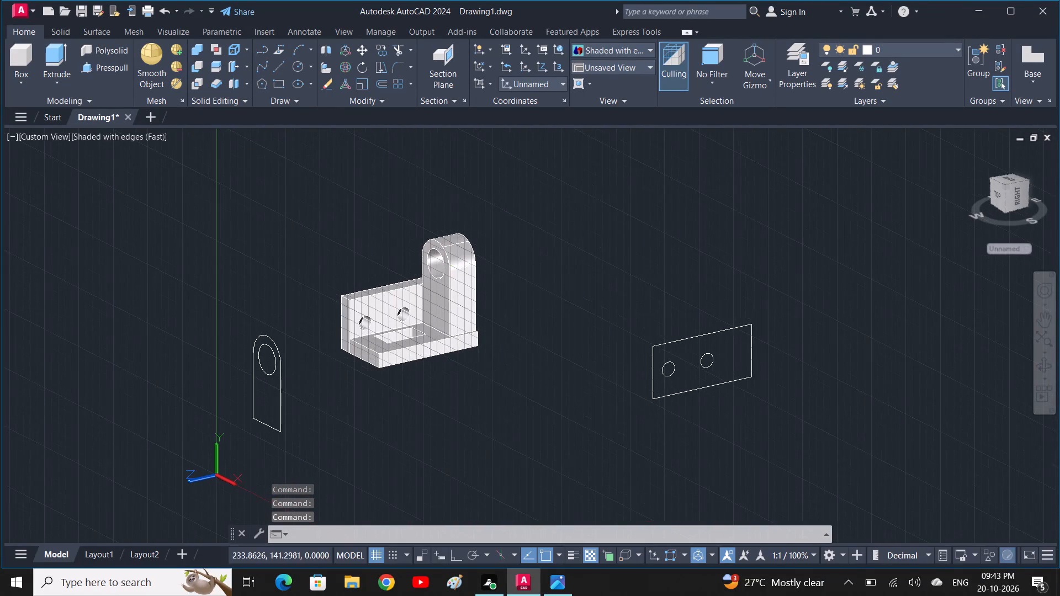
scroll(478, 364, up, 1)
middle_drag(475, 356, 519, 426)
scroll(490, 411, up, 2)
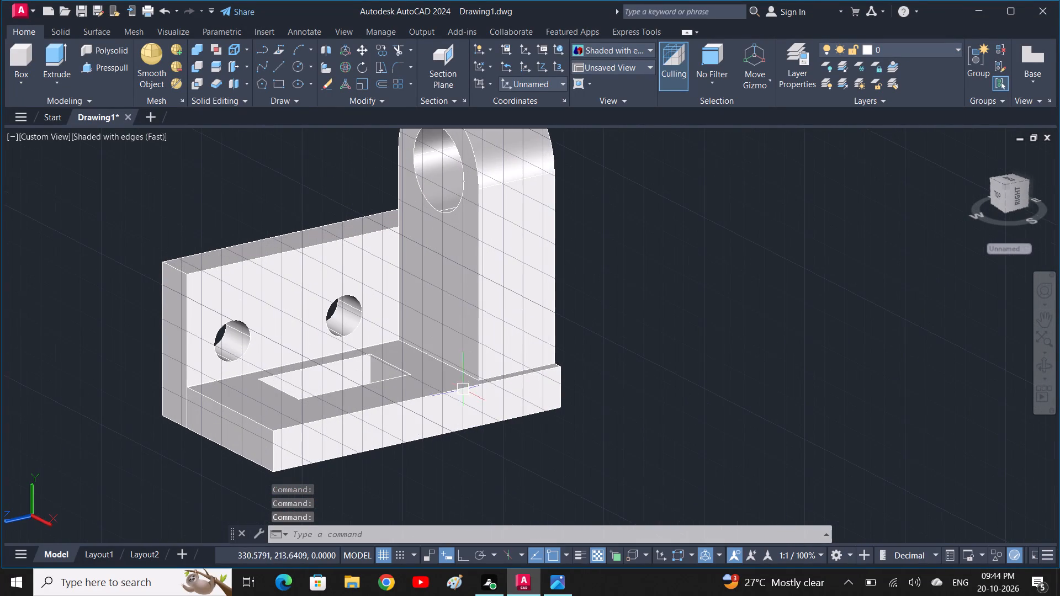
middle_drag(459, 382, 479, 455)
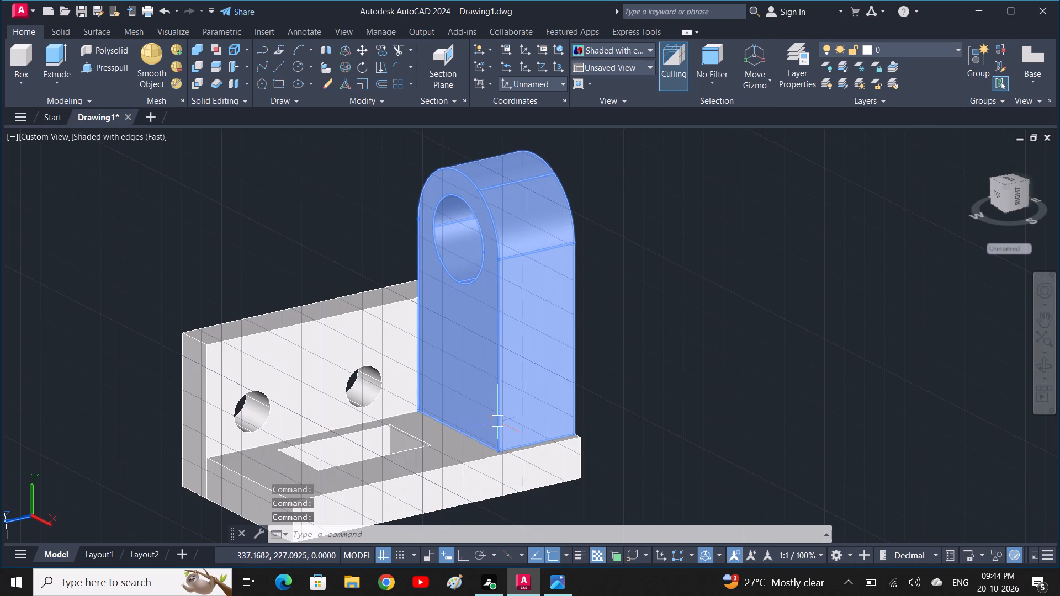
middle_drag(631, 401, 621, 408)
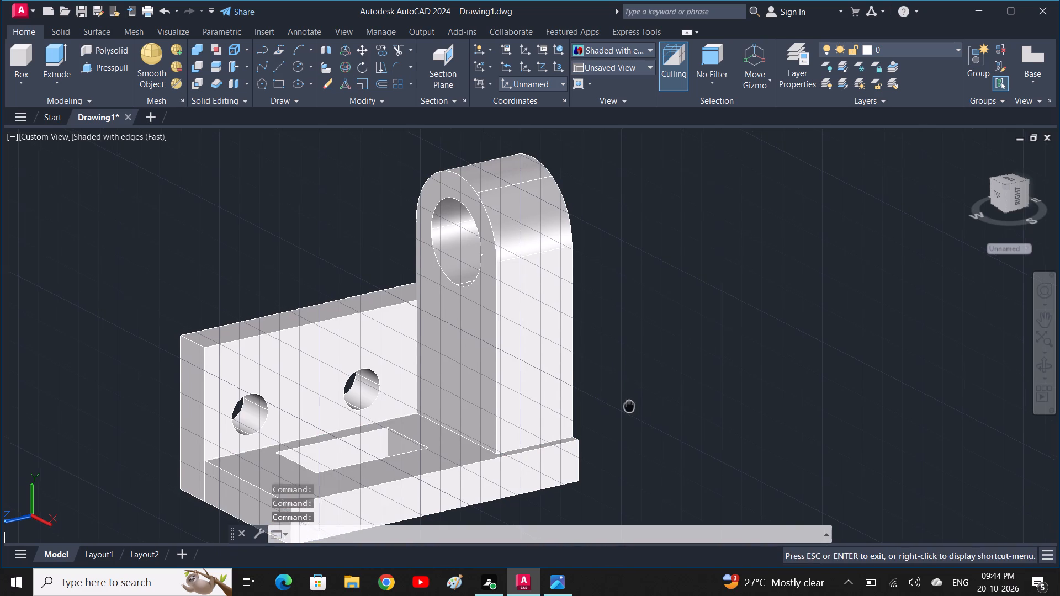
middle_drag(621, 408, 585, 414)
middle_drag(736, 441, 679, 454)
middle_drag(765, 415, 749, 422)
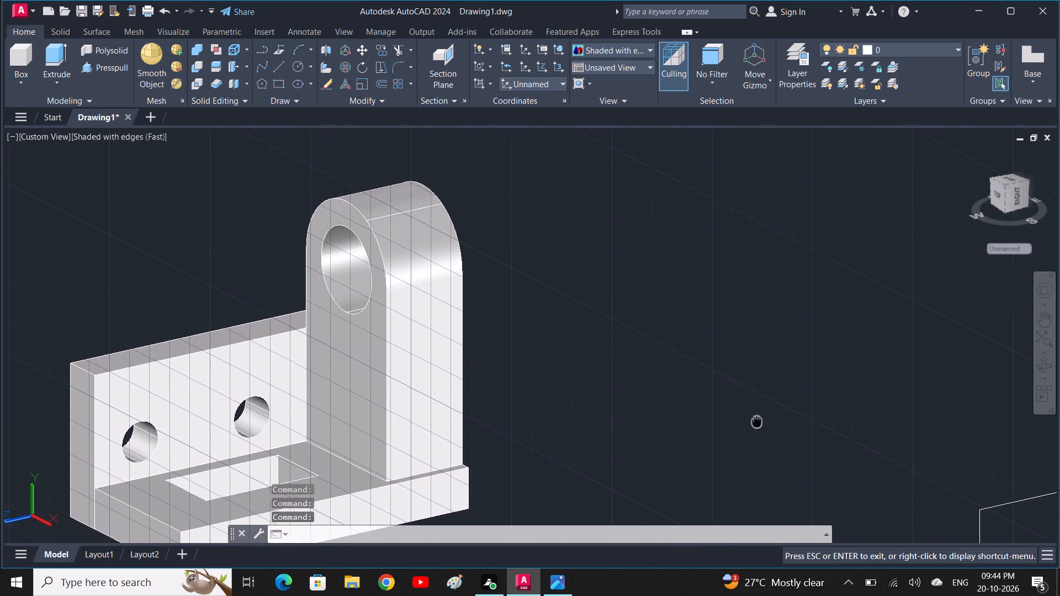
middle_drag(749, 422, 734, 425)
middle_drag(867, 455, 835, 459)
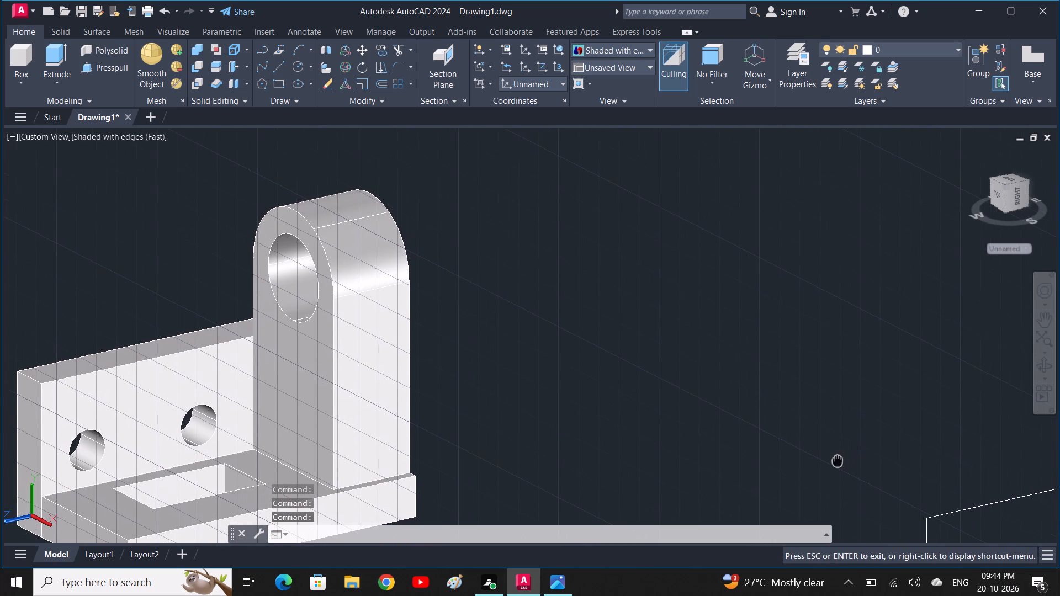
middle_drag(835, 459, 835, 460)
Set the Back view and move the upright from its bottom corner across the vertical plate's thickness, flush with that plate's outer face.
click(51, 131)
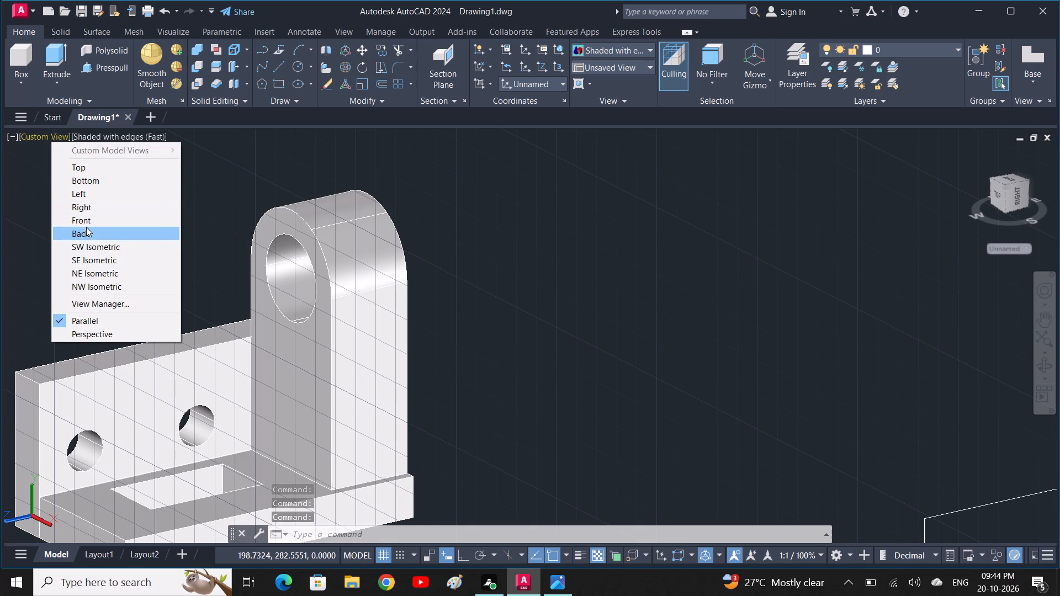
click(106, 233)
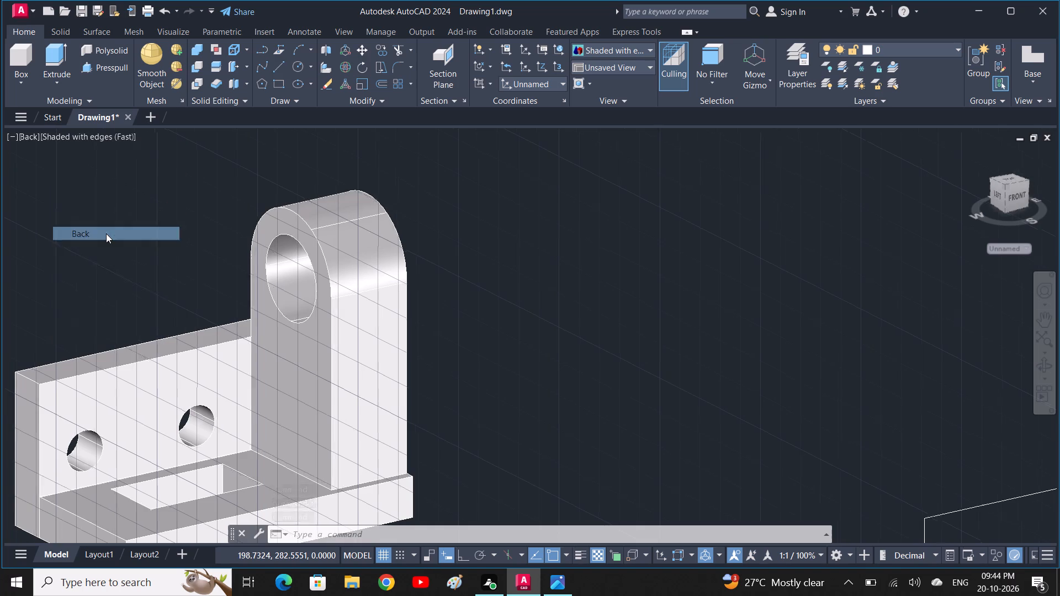
middle_drag(395, 425, 402, 379)
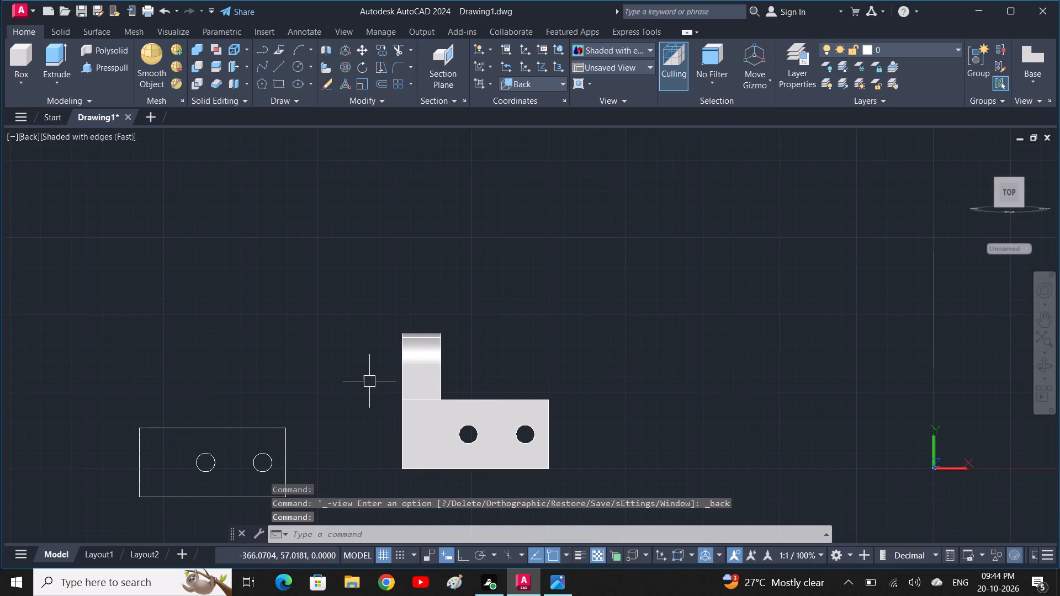
shift+middle_drag(369, 381, 459, 415)
middle_drag(460, 415, 454, 402)
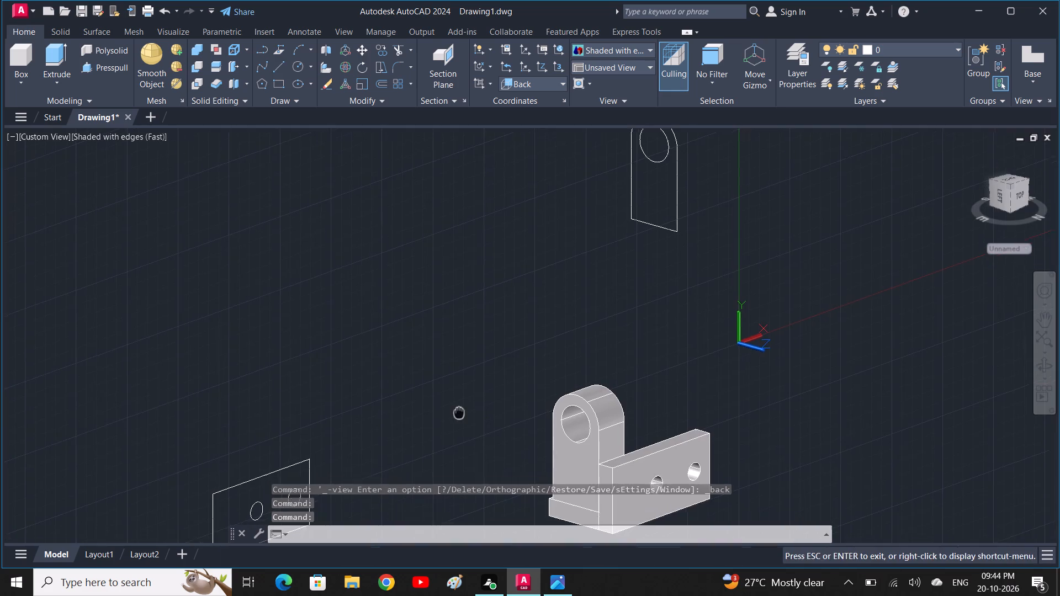
middle_drag(454, 402, 376, 335)
click(505, 402)
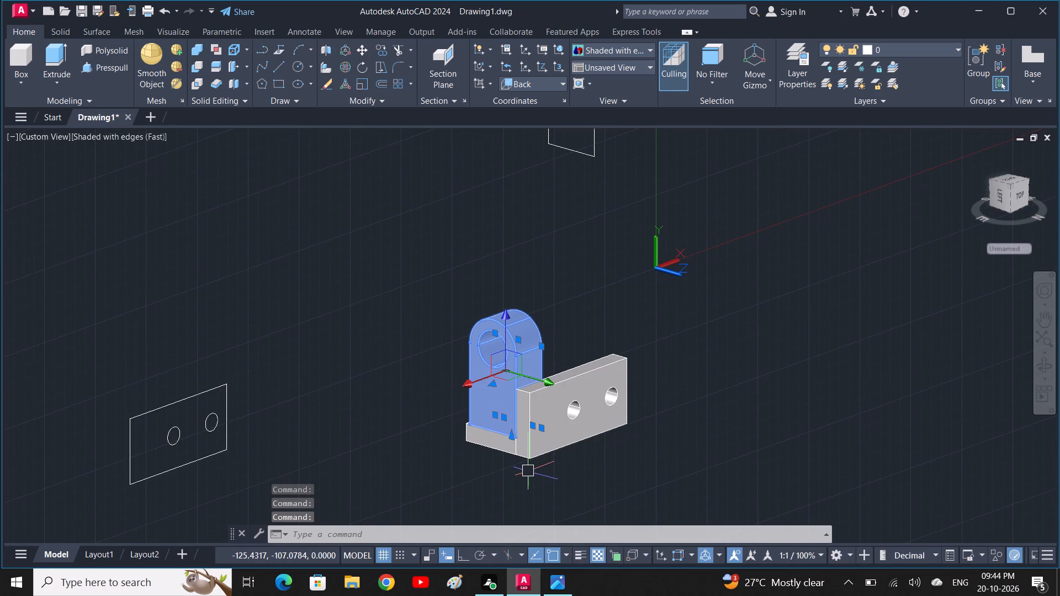
text(M)
key(space)
scroll(507, 425, up, 1)
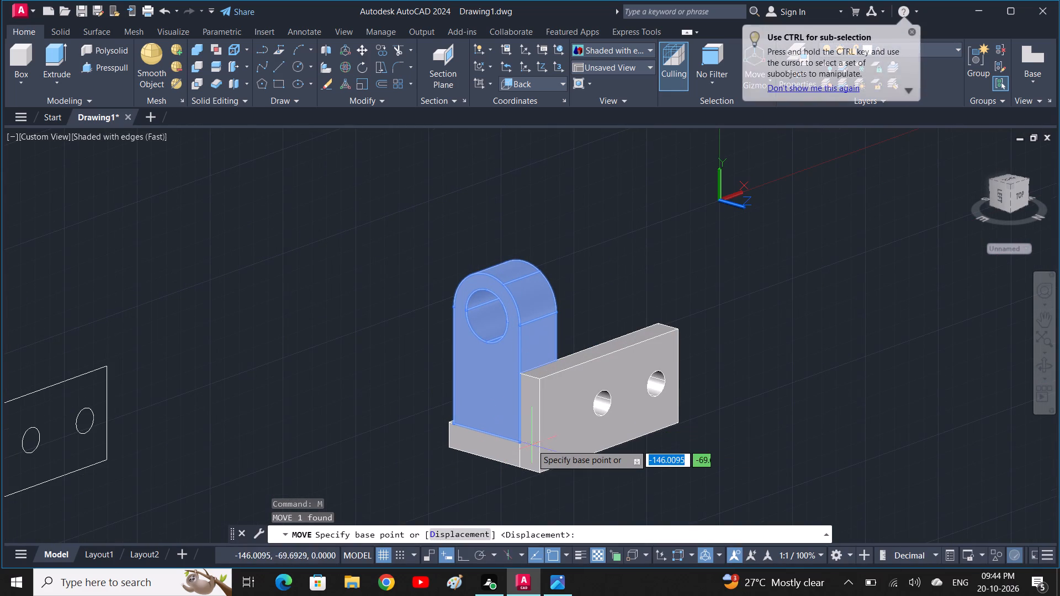
click(516, 441)
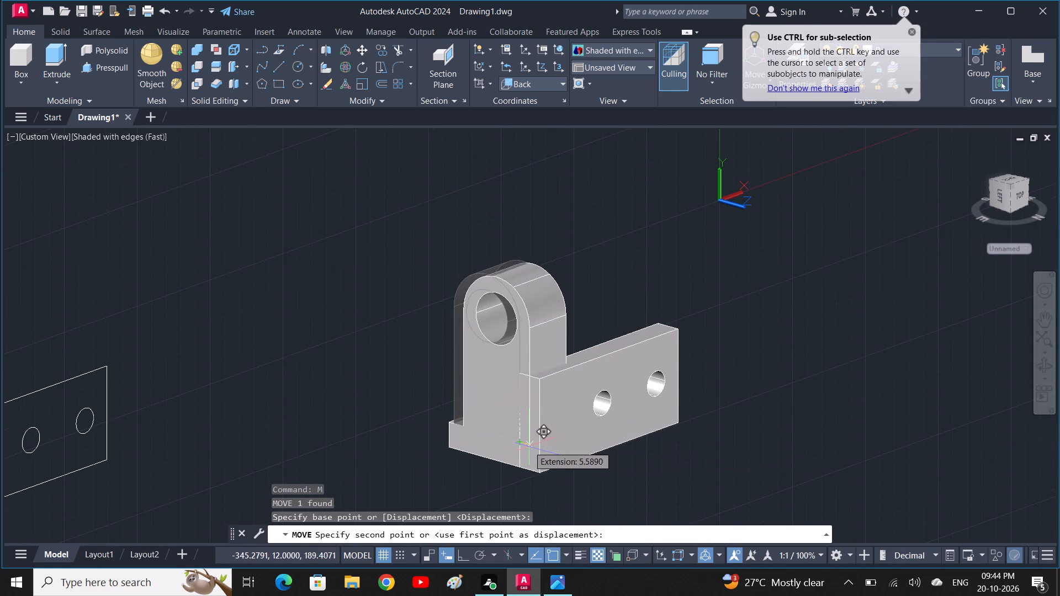
click(536, 446)
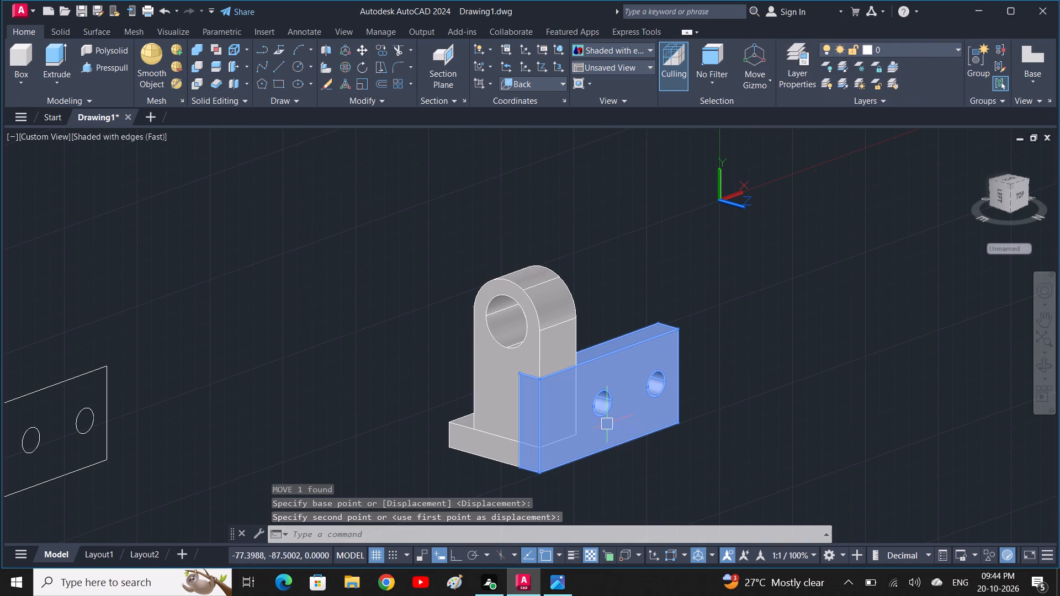
Erase the leftover 2D upright profile with its hole circle and the rectangular outline with two circles.
shift+middle_drag(697, 456, 594, 434)
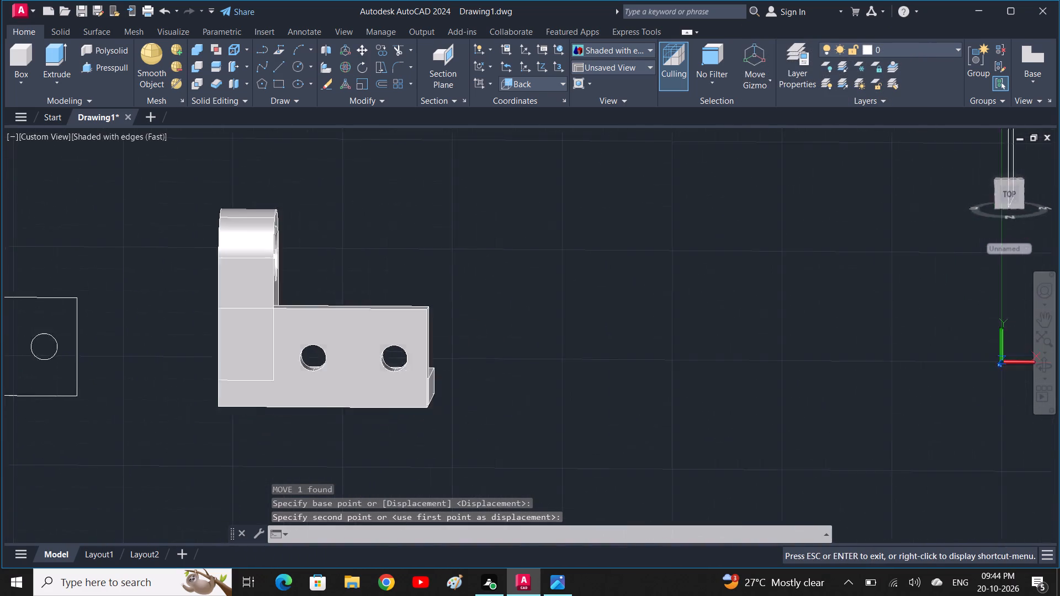
shift+middle_drag(594, 434, 500, 444)
middle_drag(480, 374, 619, 446)
shift+middle_drag(621, 448, 606, 452)
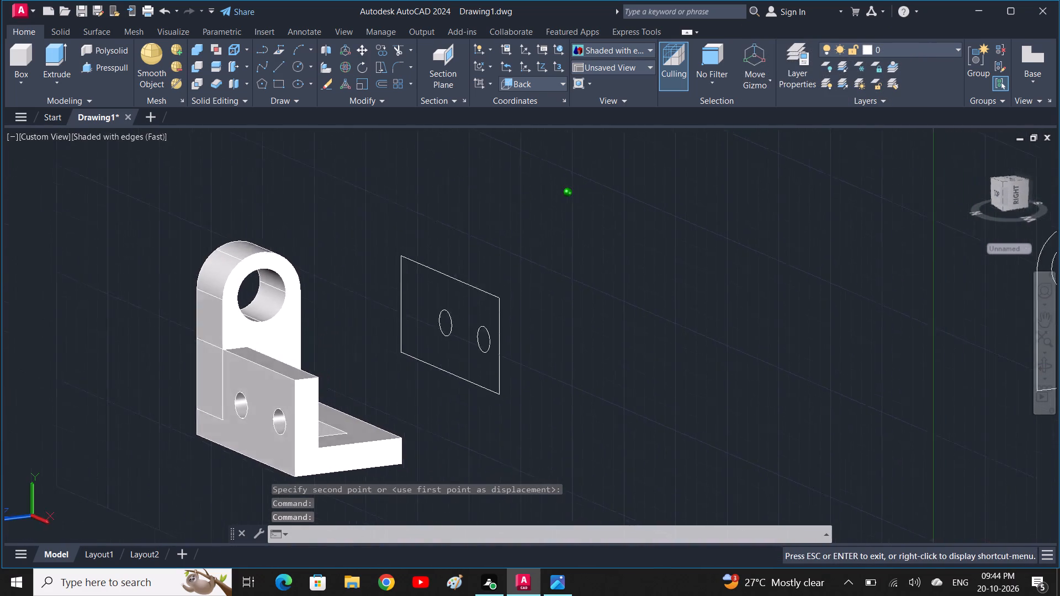
shift+middle_drag(606, 452, 505, 450)
scroll(515, 385, up, 1)
middle_drag(515, 385, 592, 465)
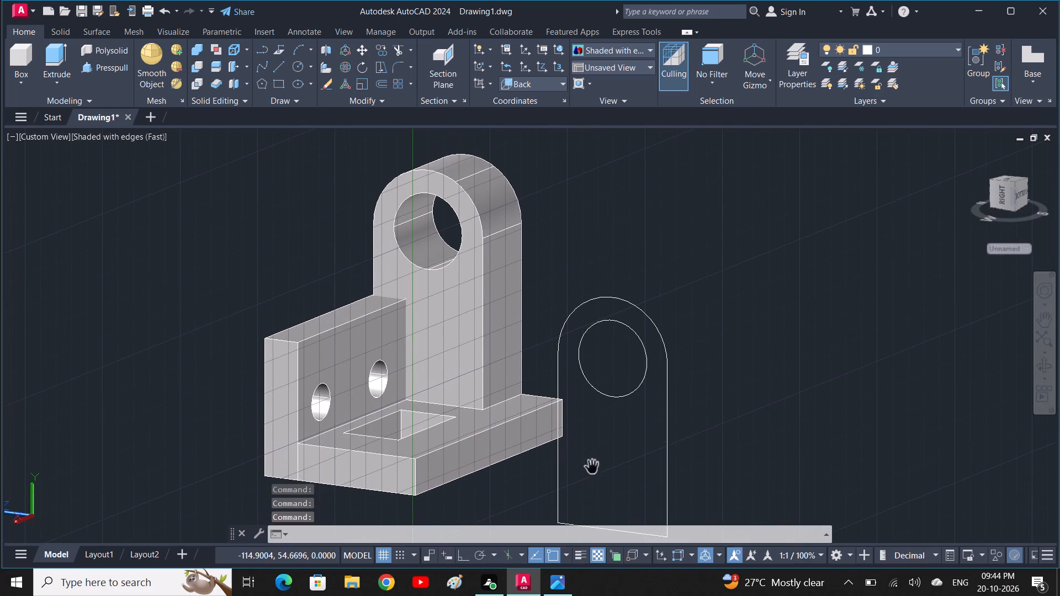
scroll(653, 433, down, 1)
click(700, 472)
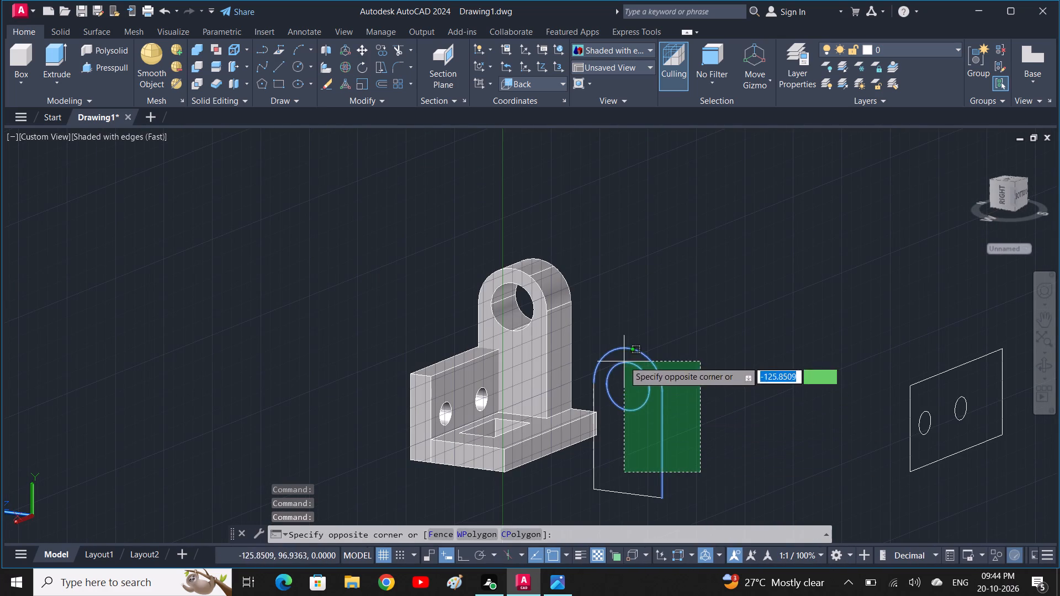
click(624, 361)
click(596, 457)
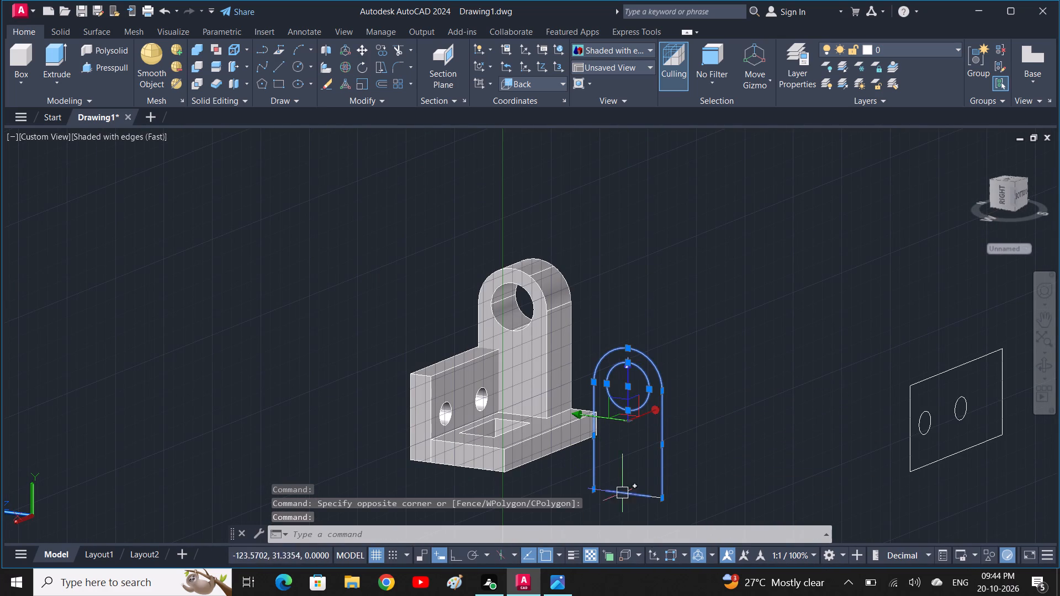
click(627, 496)
middle_drag(924, 424, 811, 396)
drag(945, 436, 941, 434)
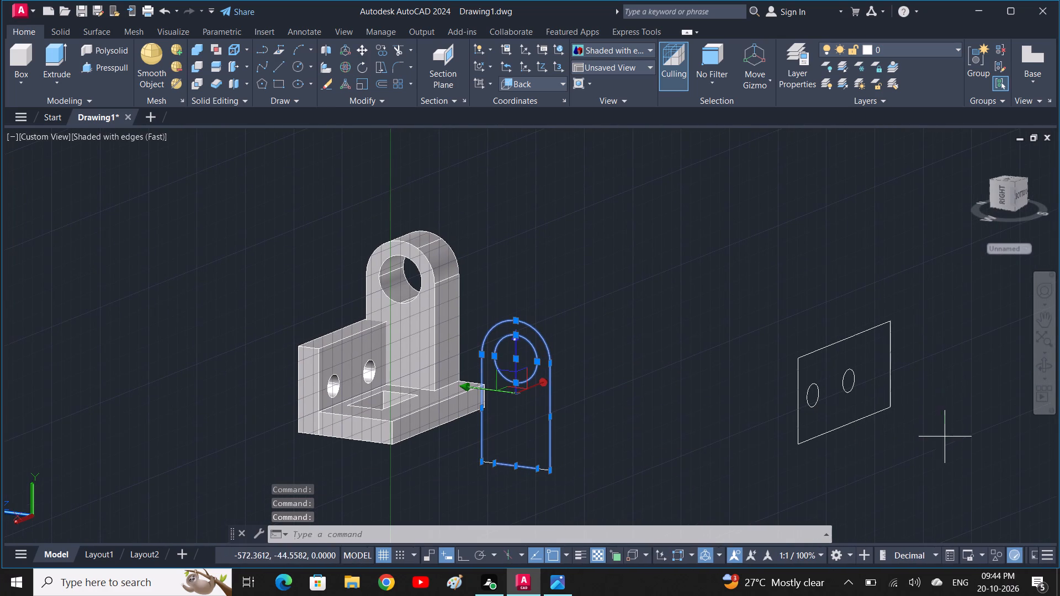
drag(941, 434, 936, 429)
click(736, 293)
key(Delete)
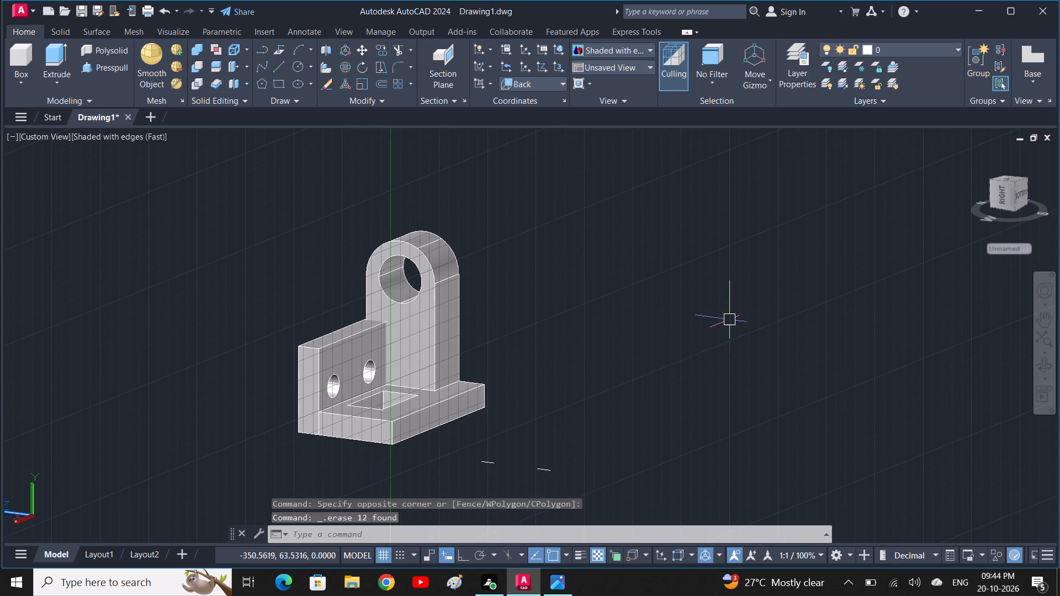
Erase the two leftover short line segments lying beside the base plate and check the surrounding area for stray geometry.
click(612, 464)
click(401, 451)
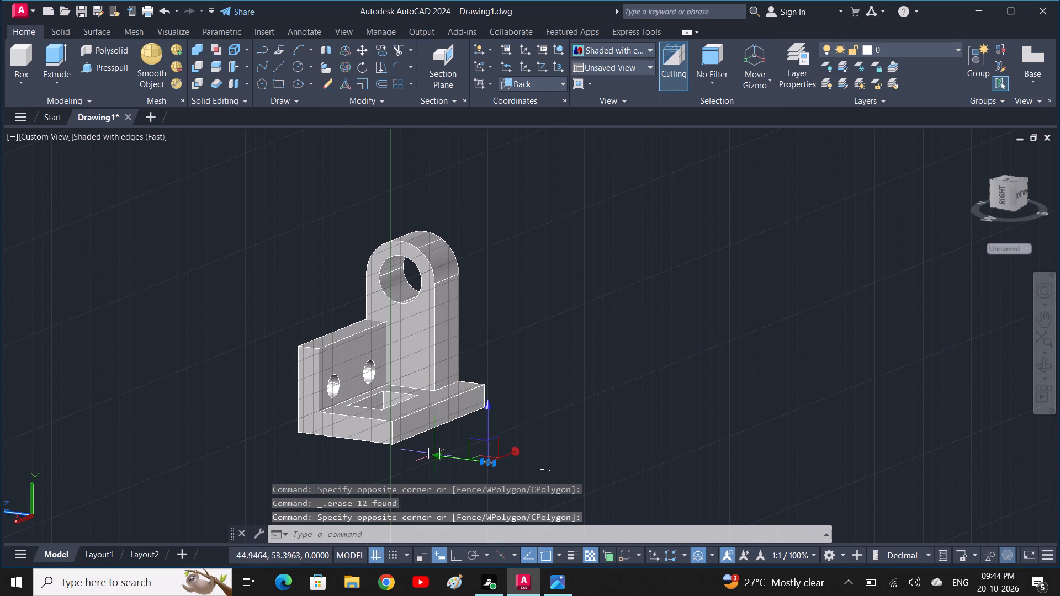
key(Return)
click(598, 497)
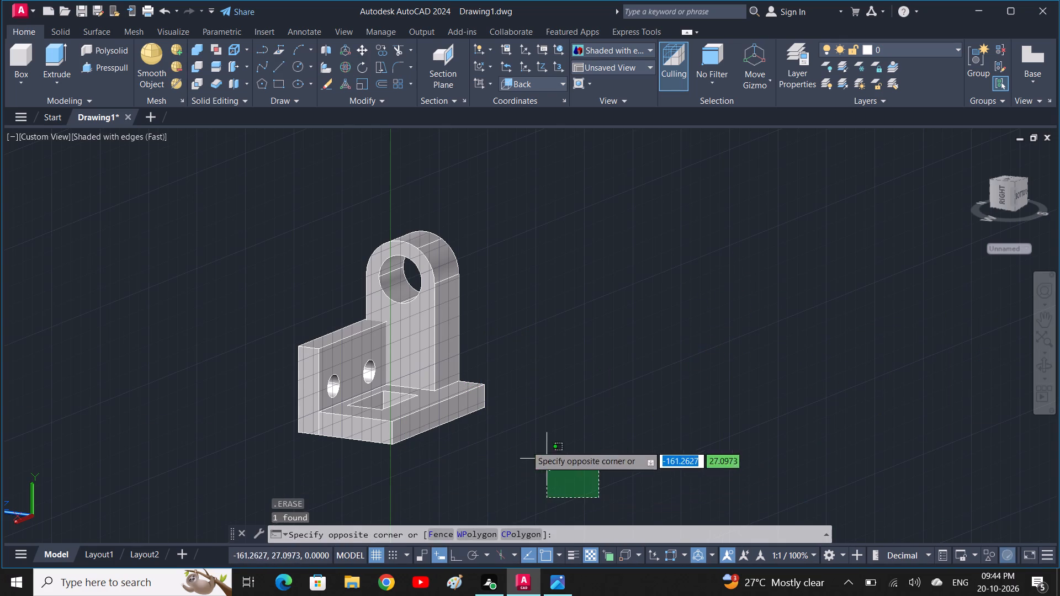
click(518, 439)
key(Delete)
scroll(526, 451, down, 2)
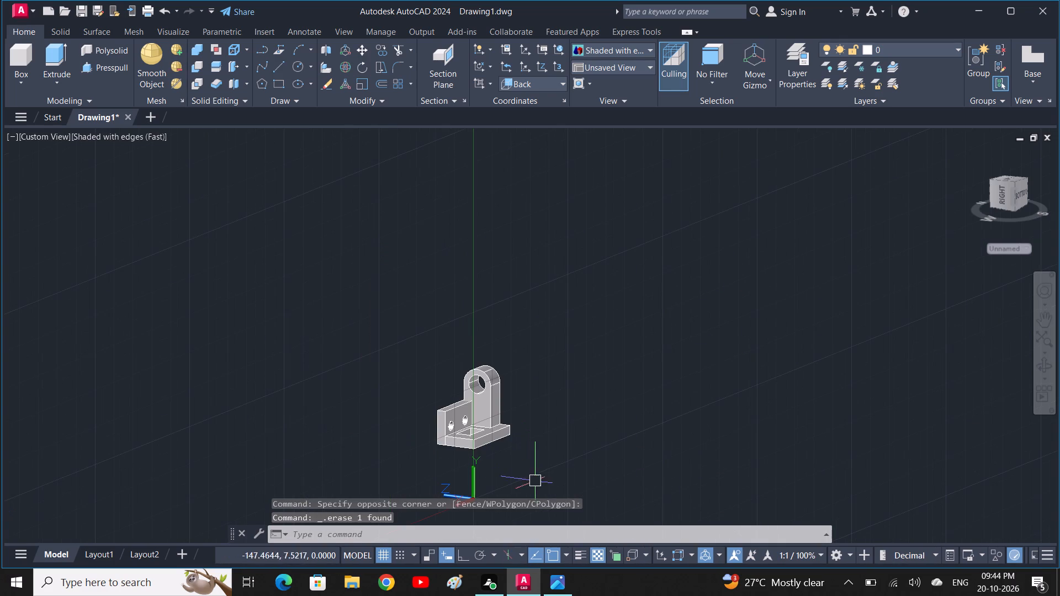
click(536, 481)
click(471, 459)
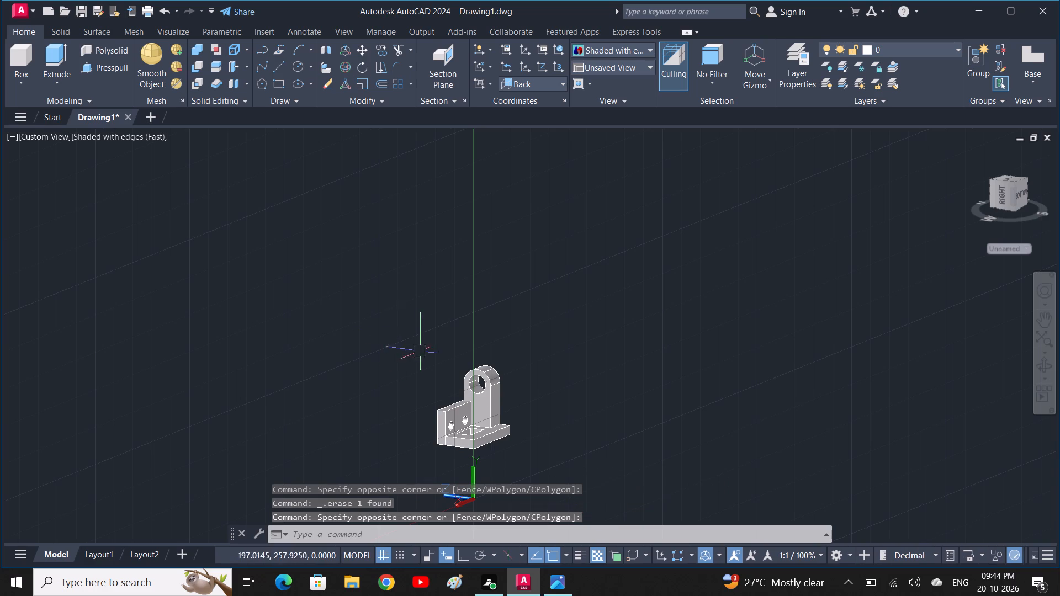
Start Fillet Edge for the junction of the vertical plate and upright, and consult the 3 D DIA 11 diagram in Photos for its radius.
scroll(476, 406, up, 3)
middle_drag(490, 428, 780, 467)
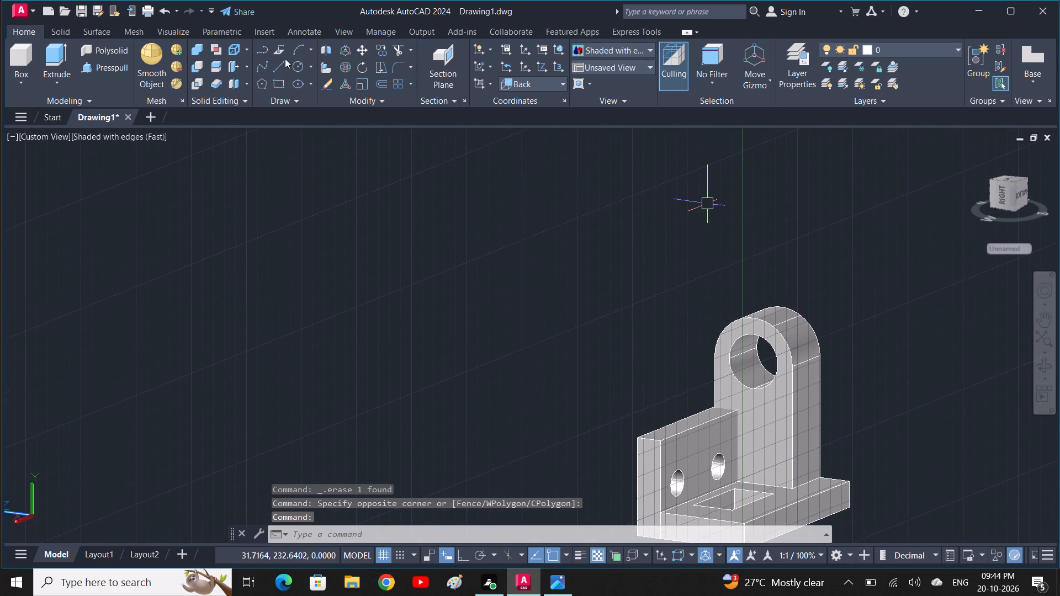
click(62, 34)
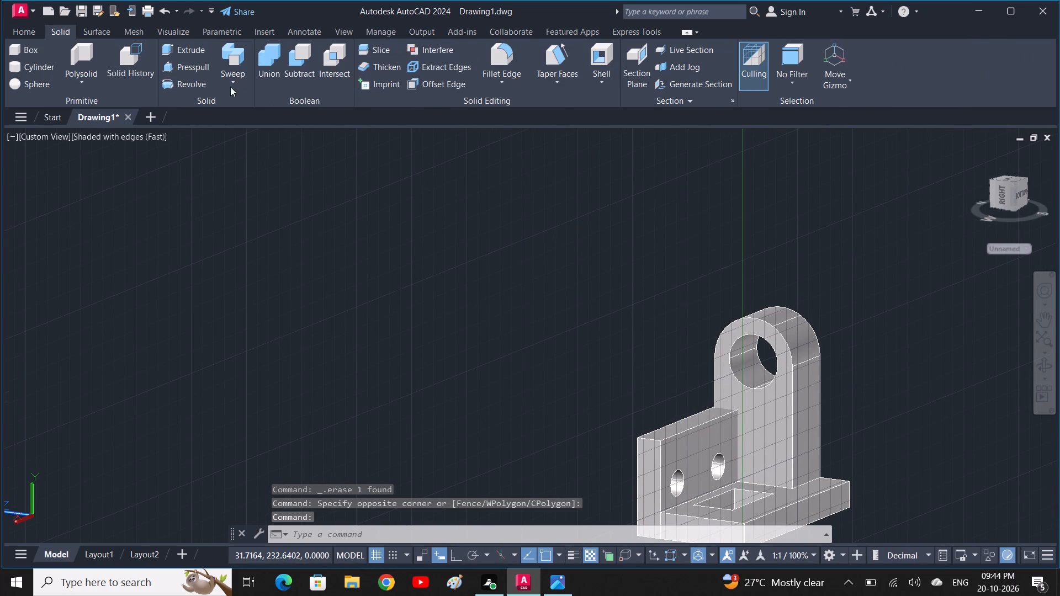
click(502, 49)
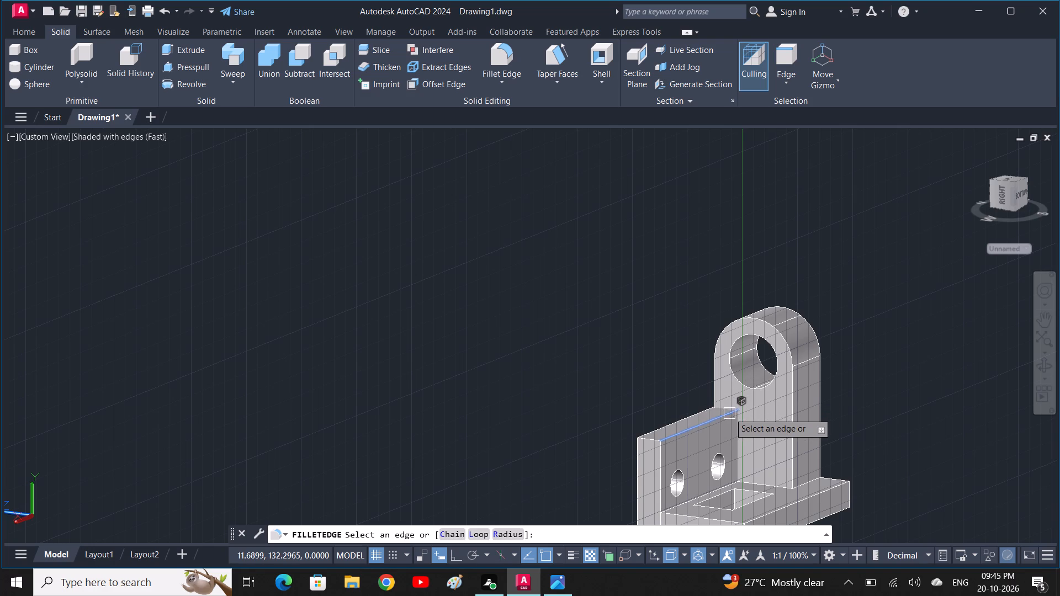
scroll(729, 413, up, 2)
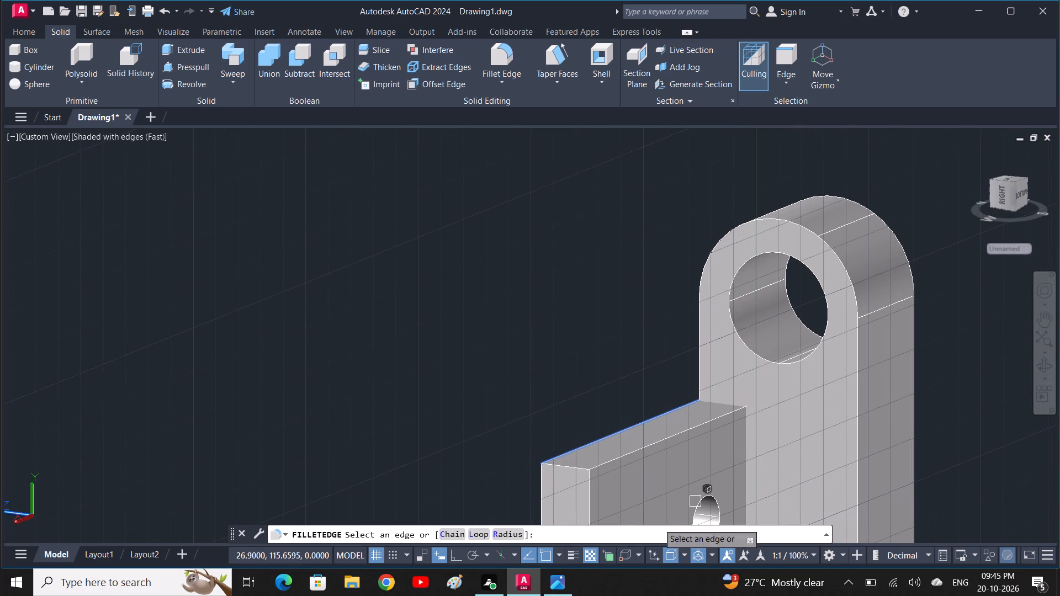
click(524, 584)
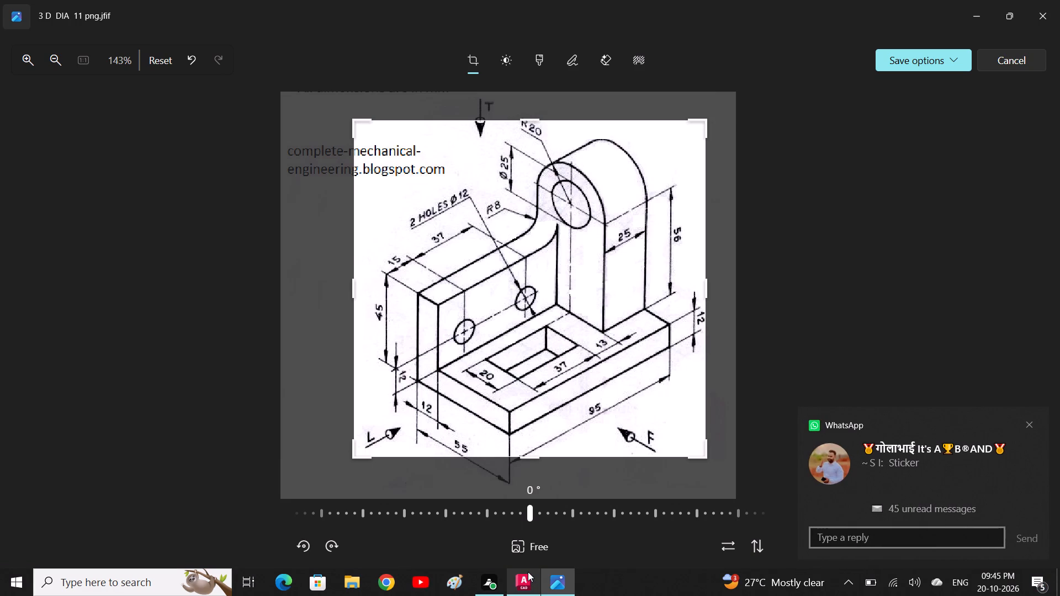
key(Escape)
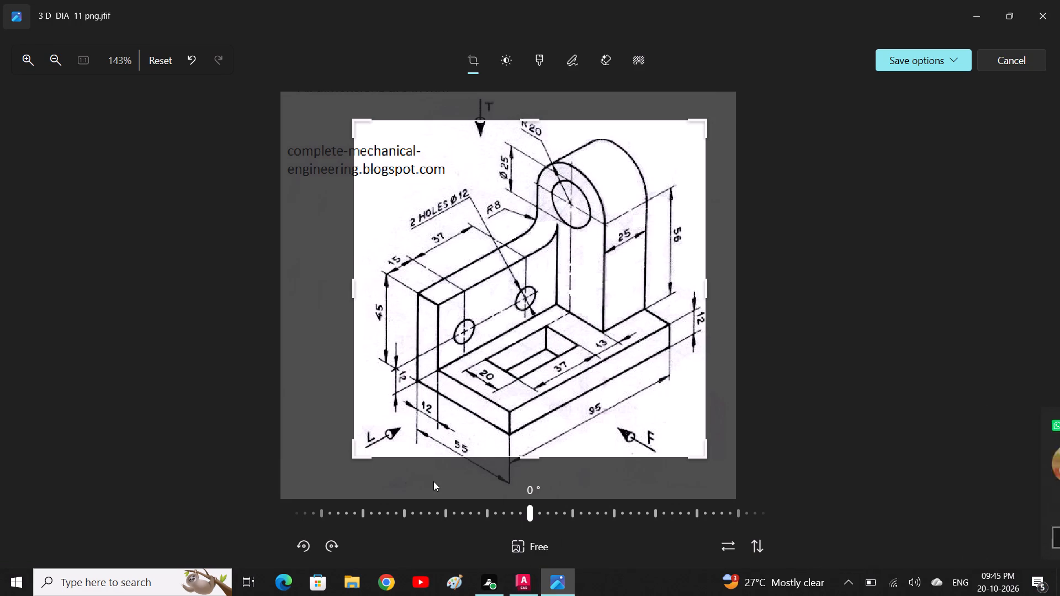
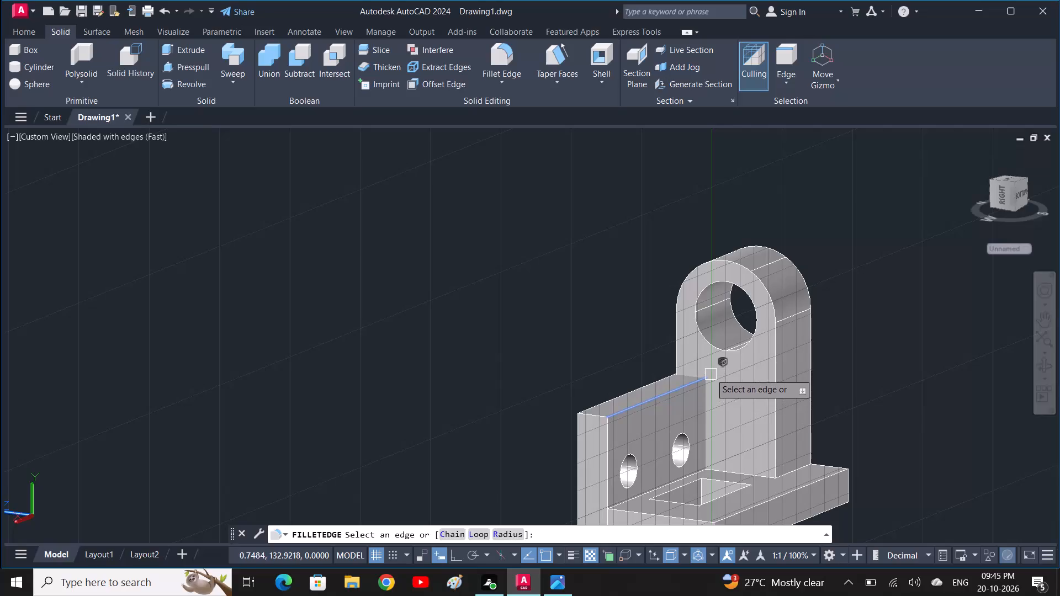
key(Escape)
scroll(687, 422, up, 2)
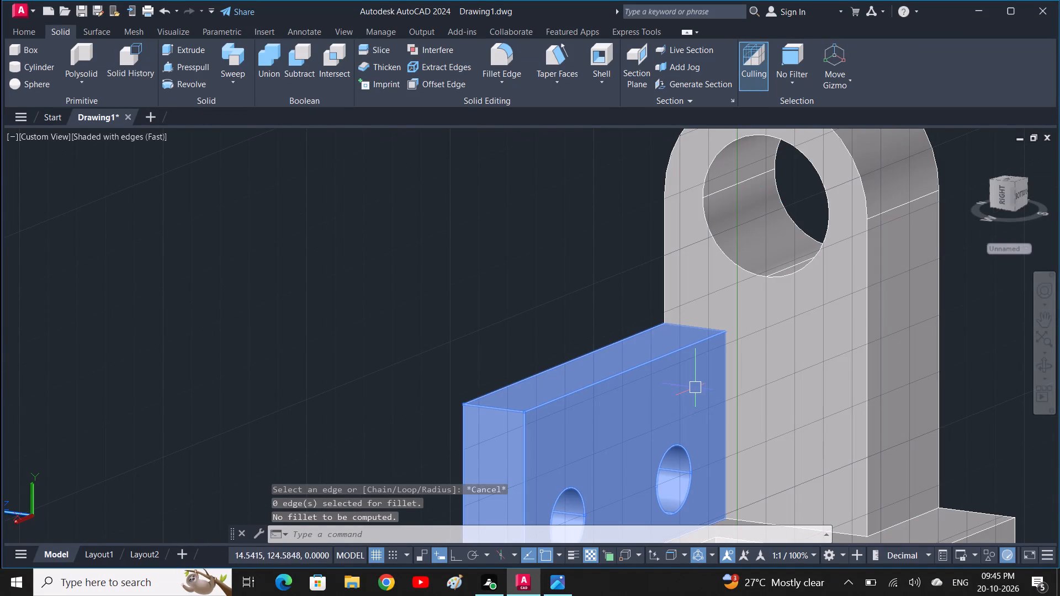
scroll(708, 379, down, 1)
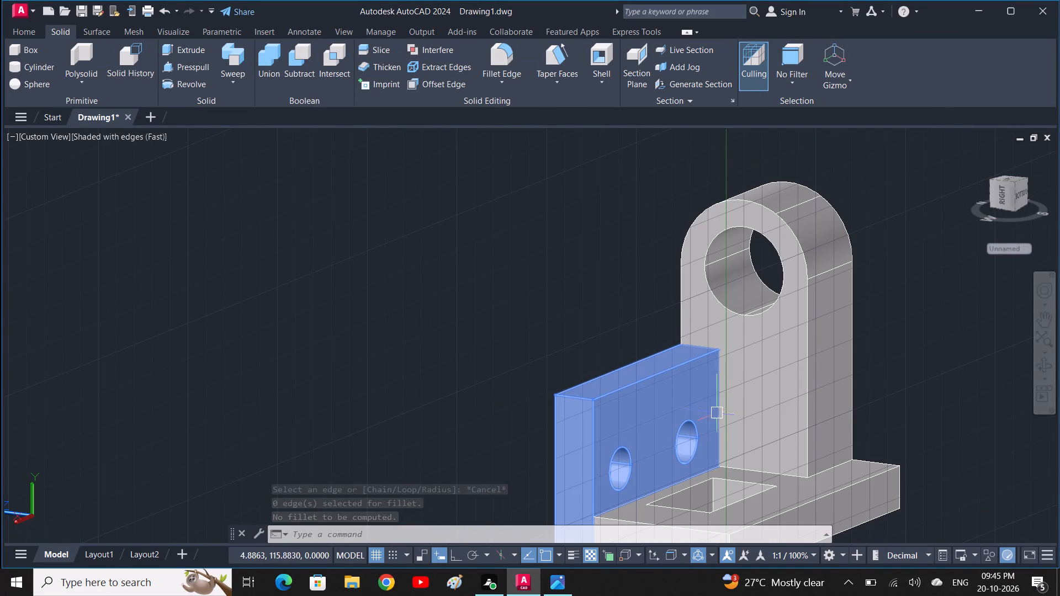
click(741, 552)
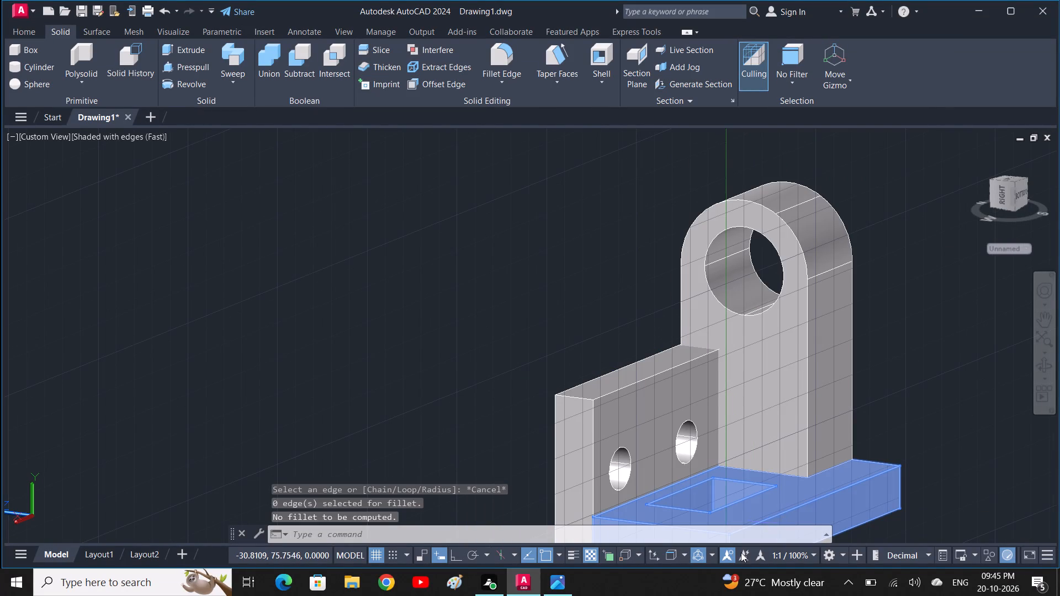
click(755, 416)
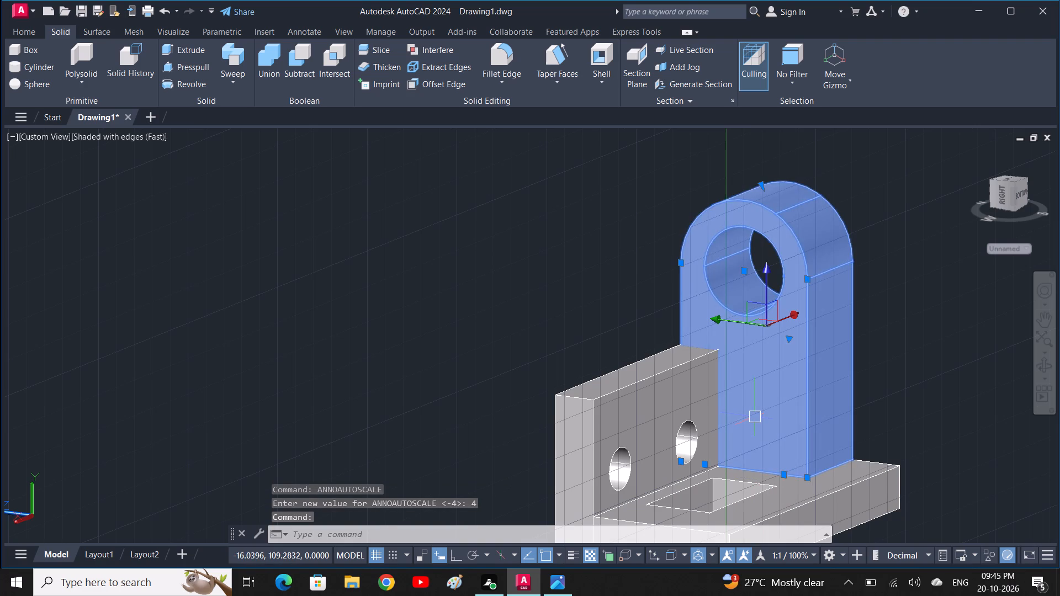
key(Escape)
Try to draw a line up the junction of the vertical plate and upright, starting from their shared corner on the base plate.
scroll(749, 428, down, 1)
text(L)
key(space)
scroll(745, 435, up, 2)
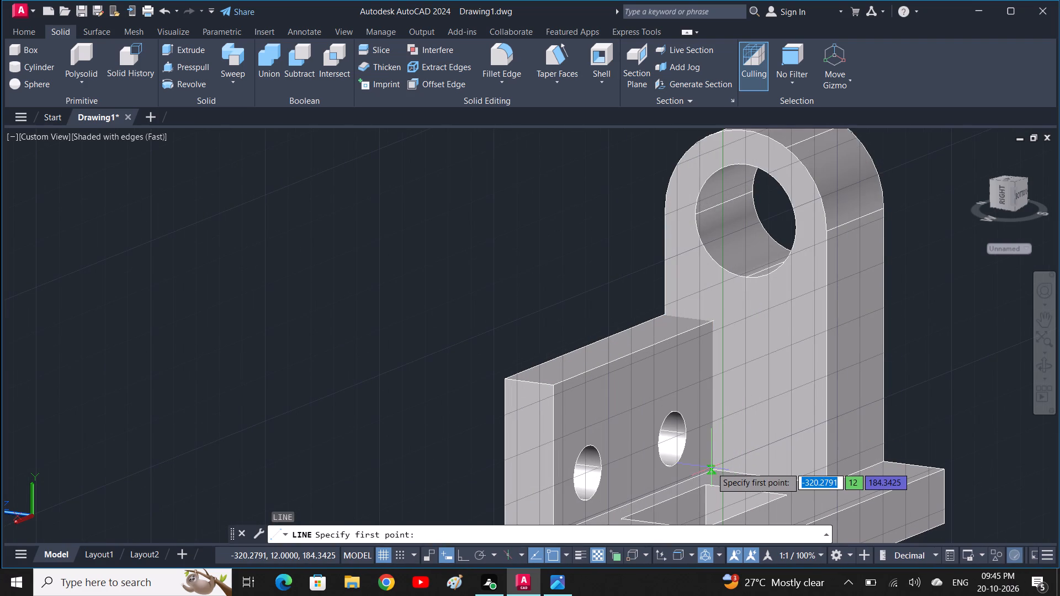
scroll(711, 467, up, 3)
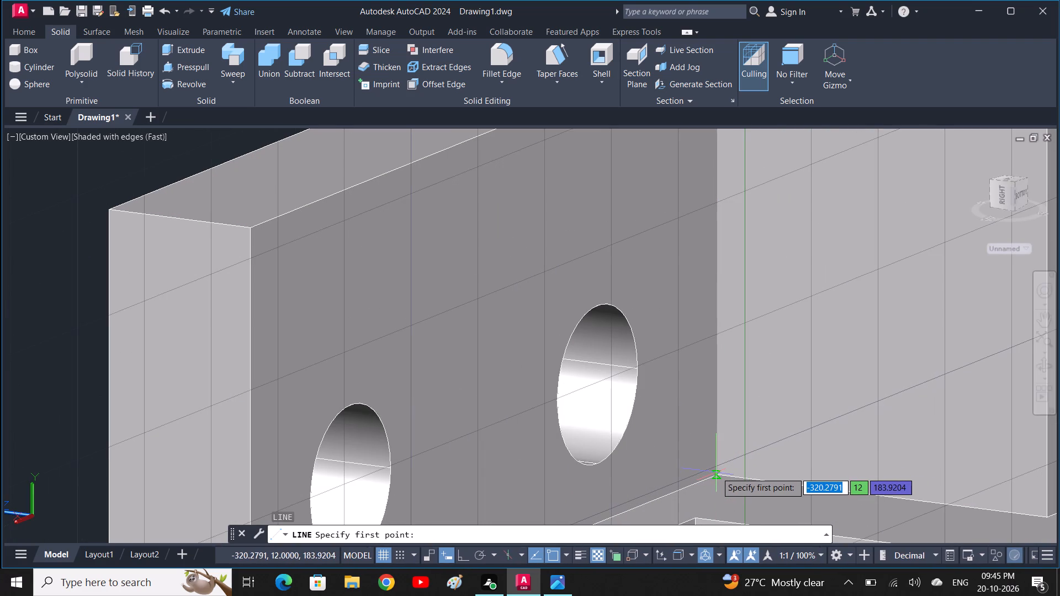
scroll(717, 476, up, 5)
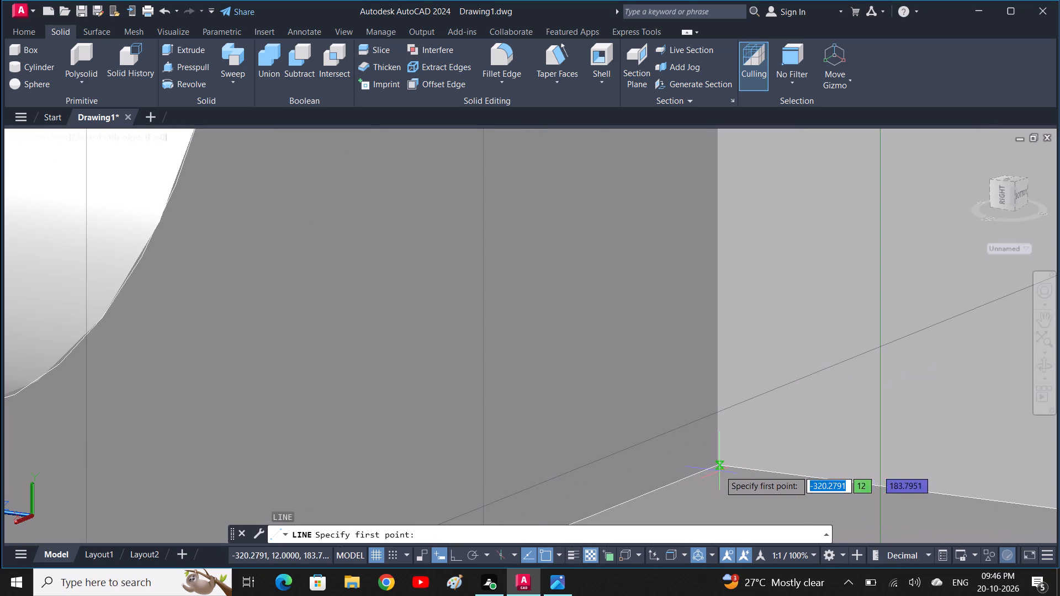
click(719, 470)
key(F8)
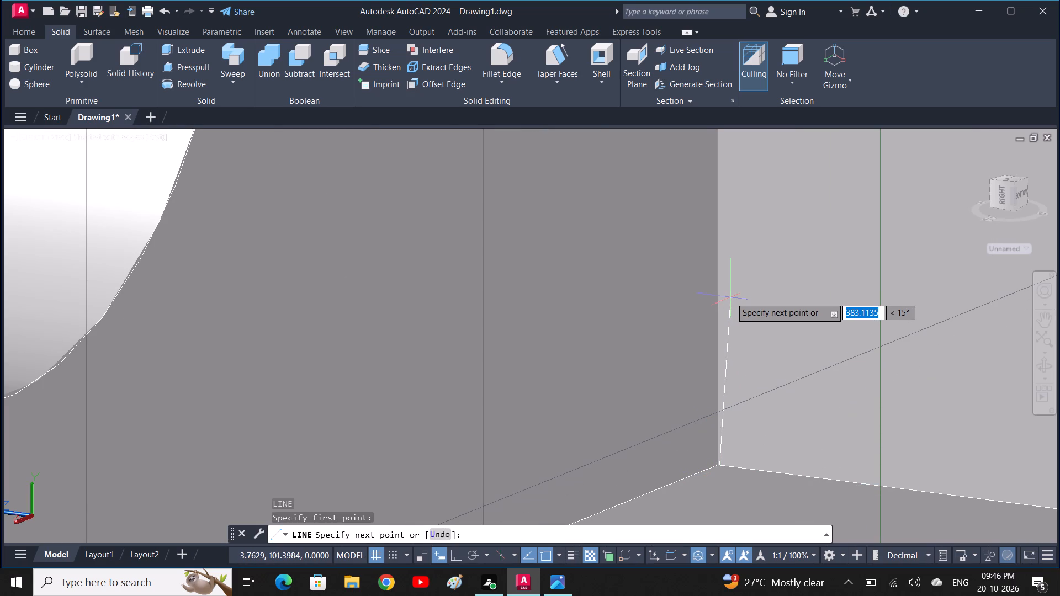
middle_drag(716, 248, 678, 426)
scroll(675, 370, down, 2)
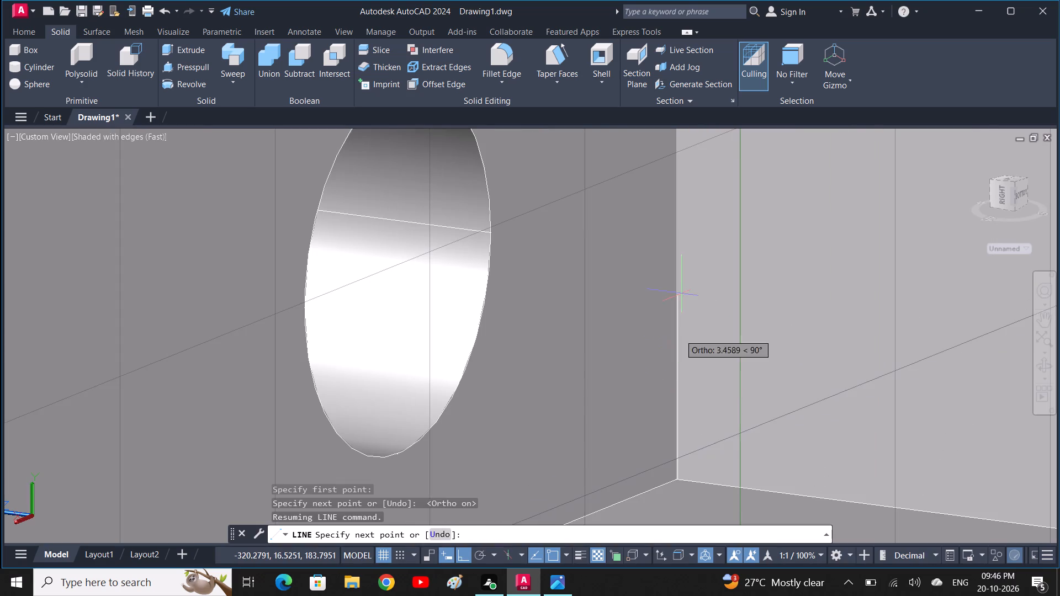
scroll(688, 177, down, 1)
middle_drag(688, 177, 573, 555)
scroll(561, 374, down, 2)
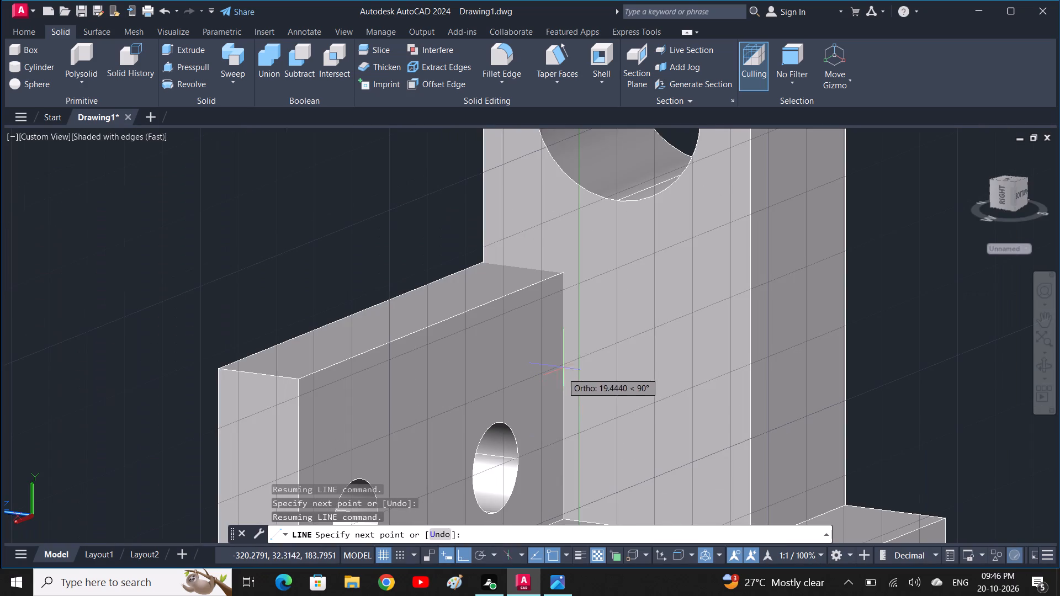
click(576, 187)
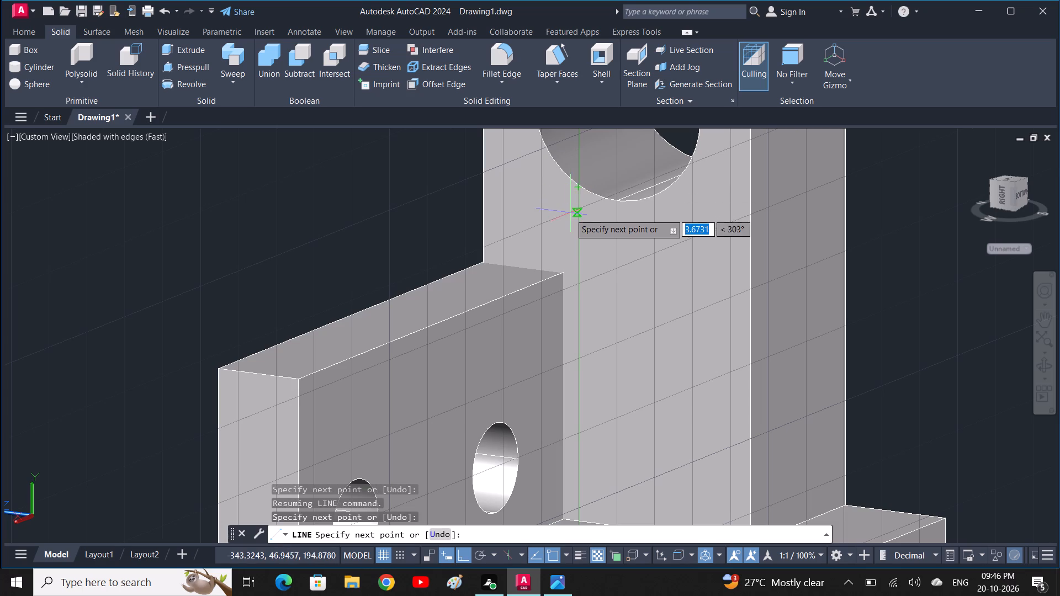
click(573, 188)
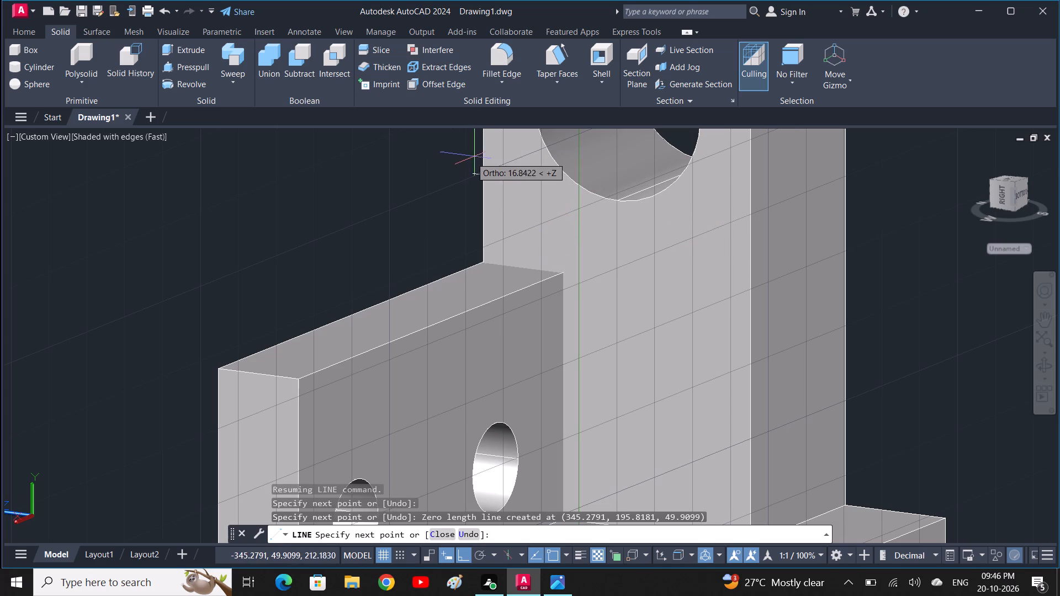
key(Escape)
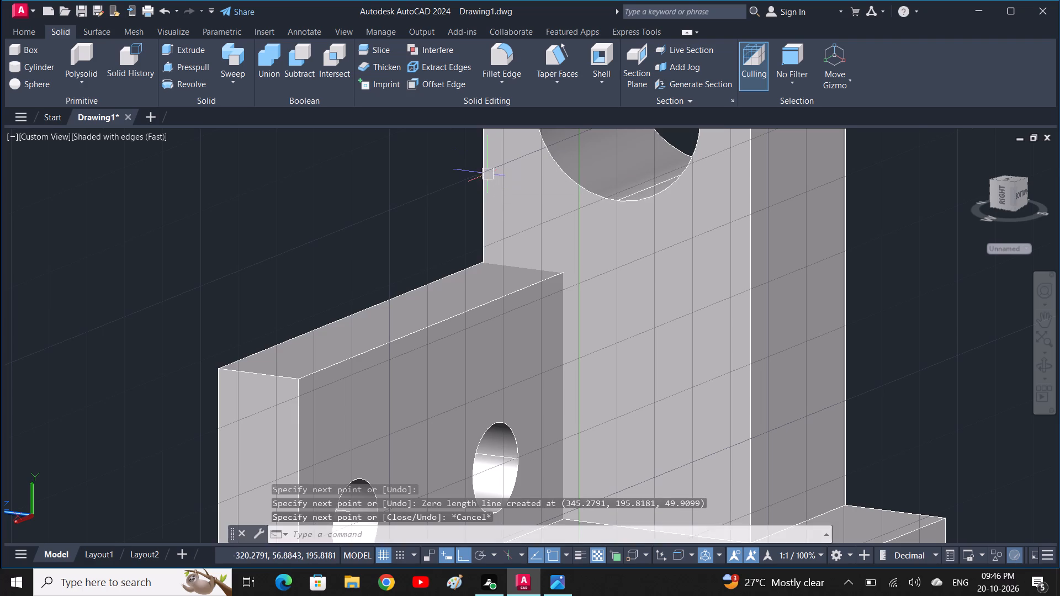
Switch the visual style to 2D Wireframe and erase the stray line at the junction of the vertical plate and upright.
scroll(547, 263, down, 1)
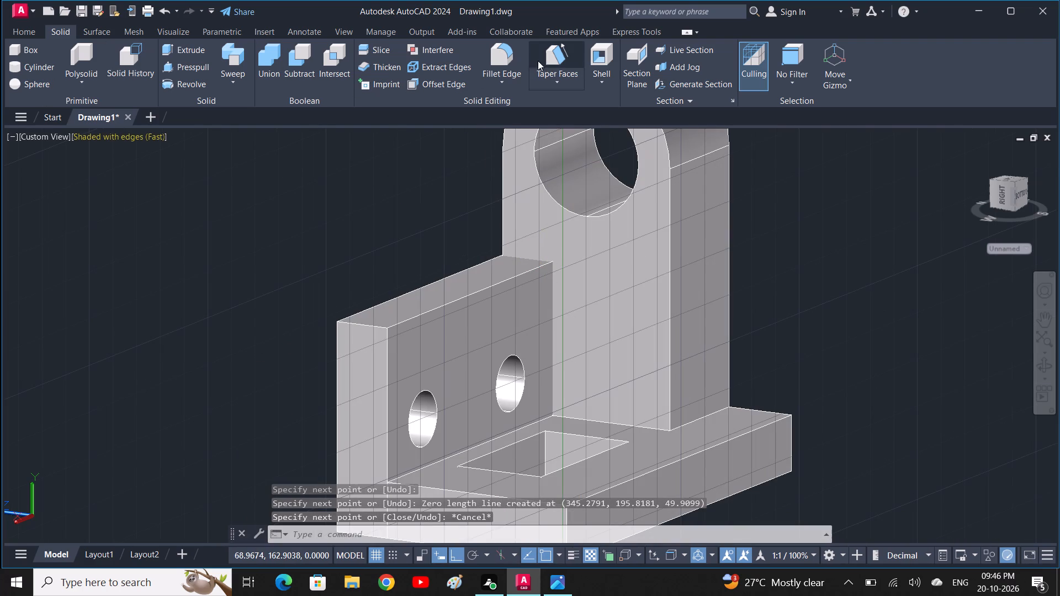
click(113, 130)
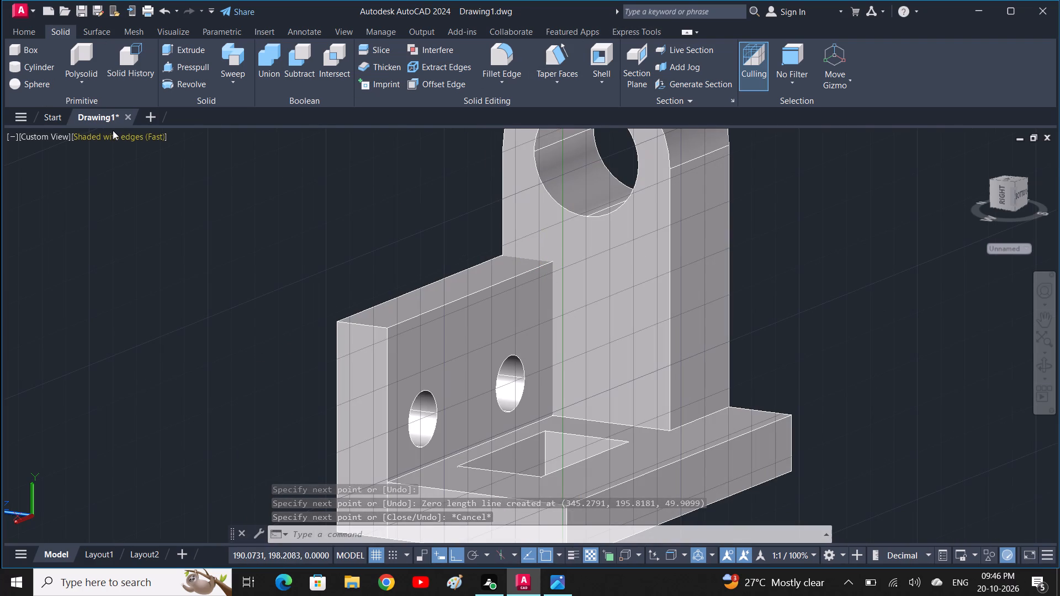
click(158, 168)
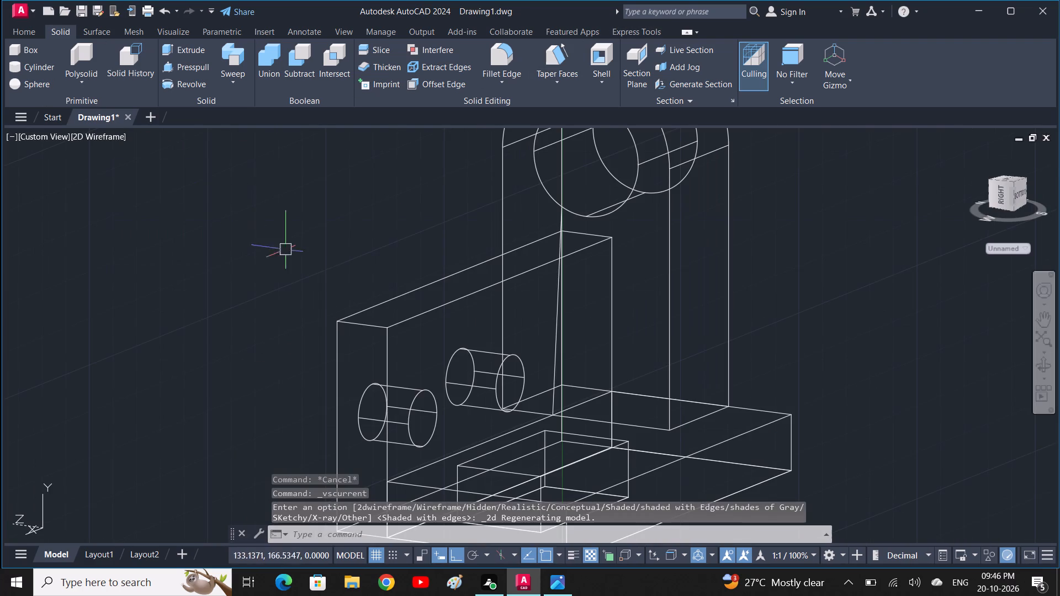
scroll(495, 305, down, 1)
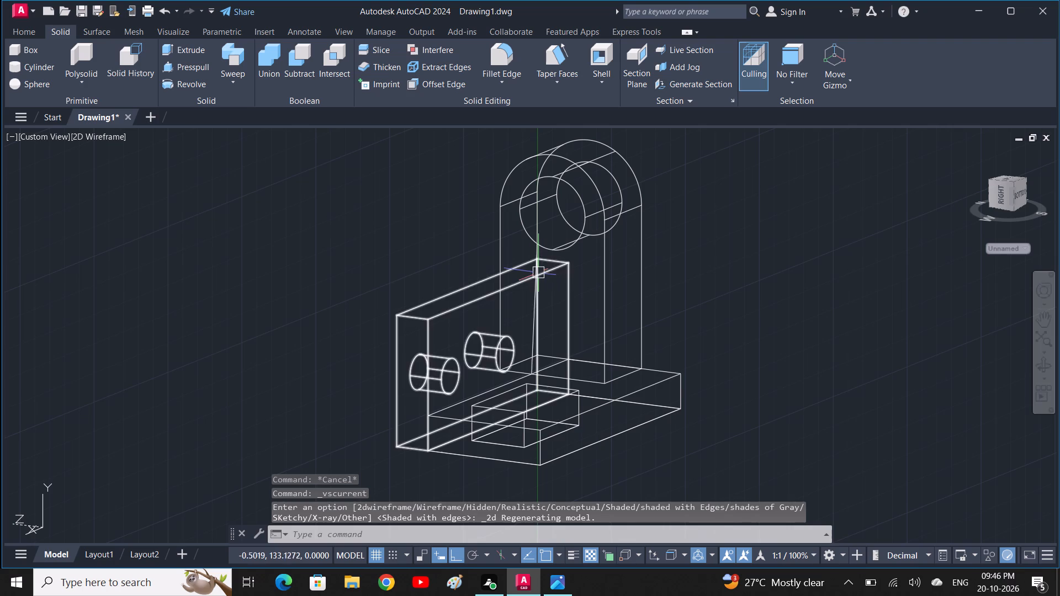
click(537, 273)
key(Delete)
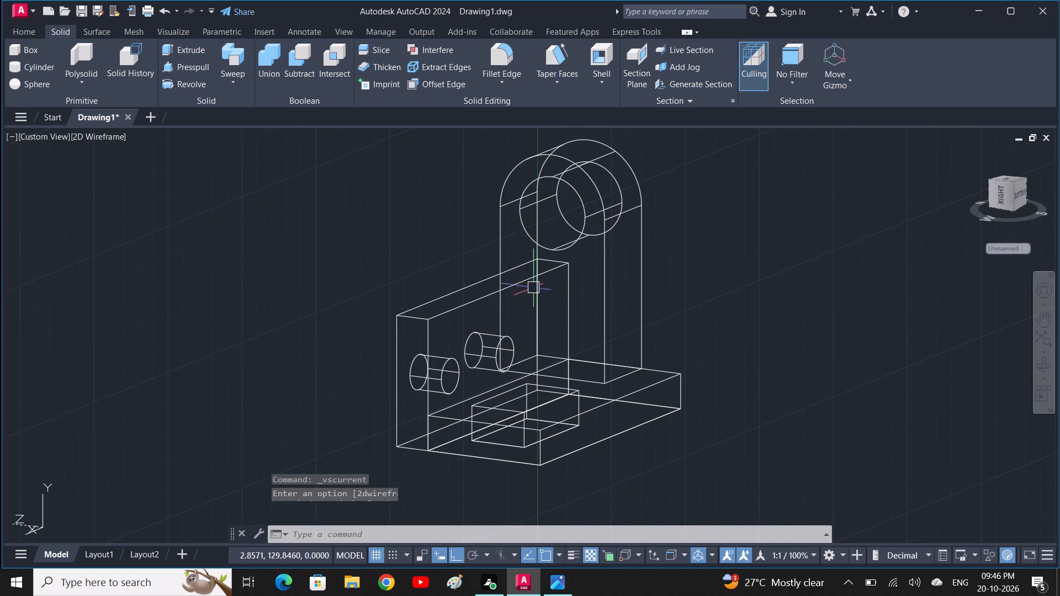
scroll(484, 360, down, 1)
scroll(505, 348, up, 3)
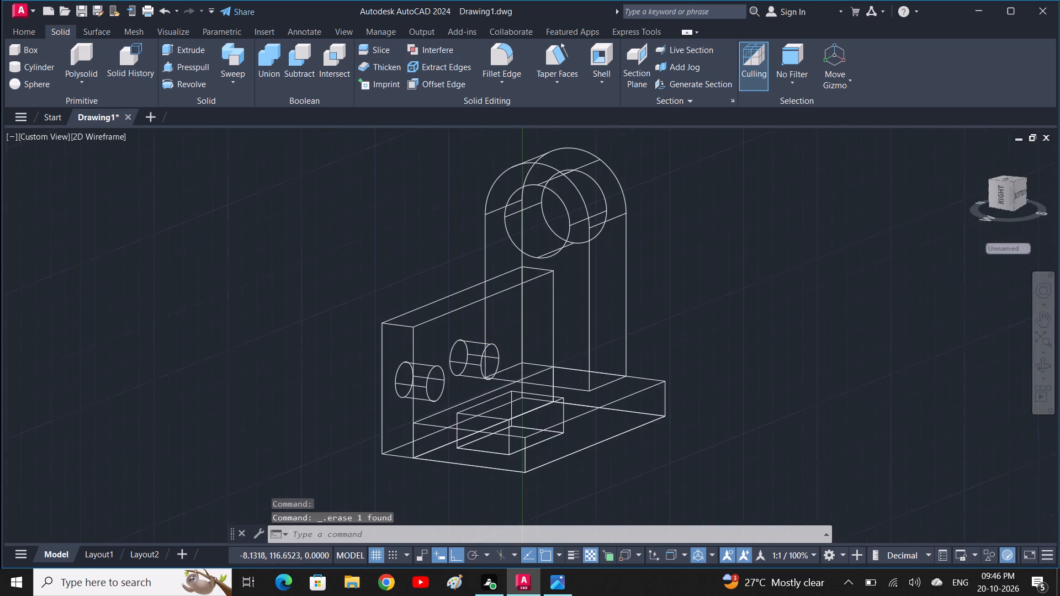
scroll(536, 322, down, 2)
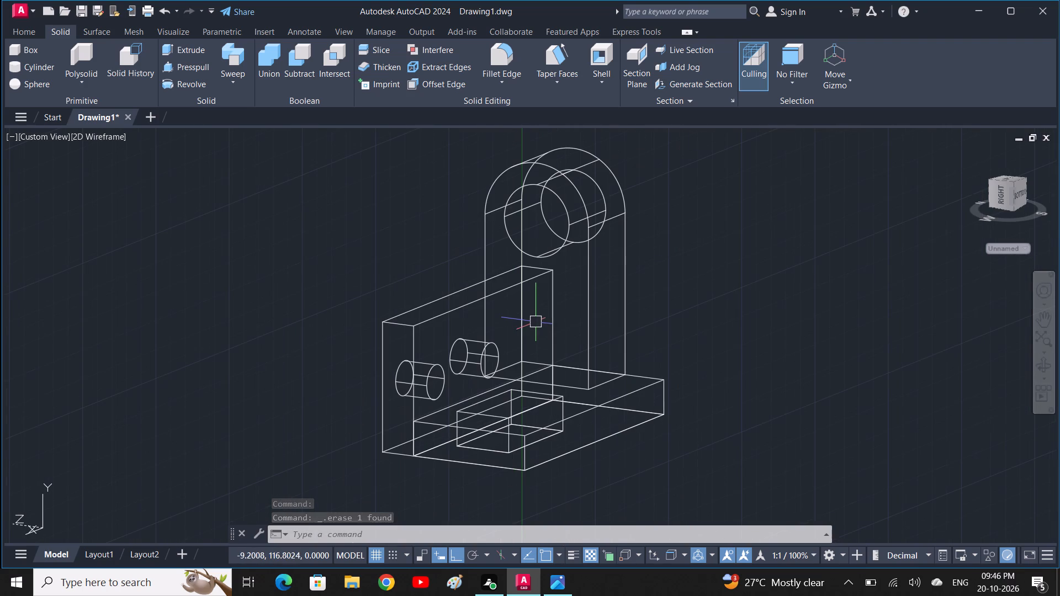
Set the Left view and draw an L of two lines beside the model, about 36 units horizontal and 37 units vertical.
middle_drag(637, 325, 381, 328)
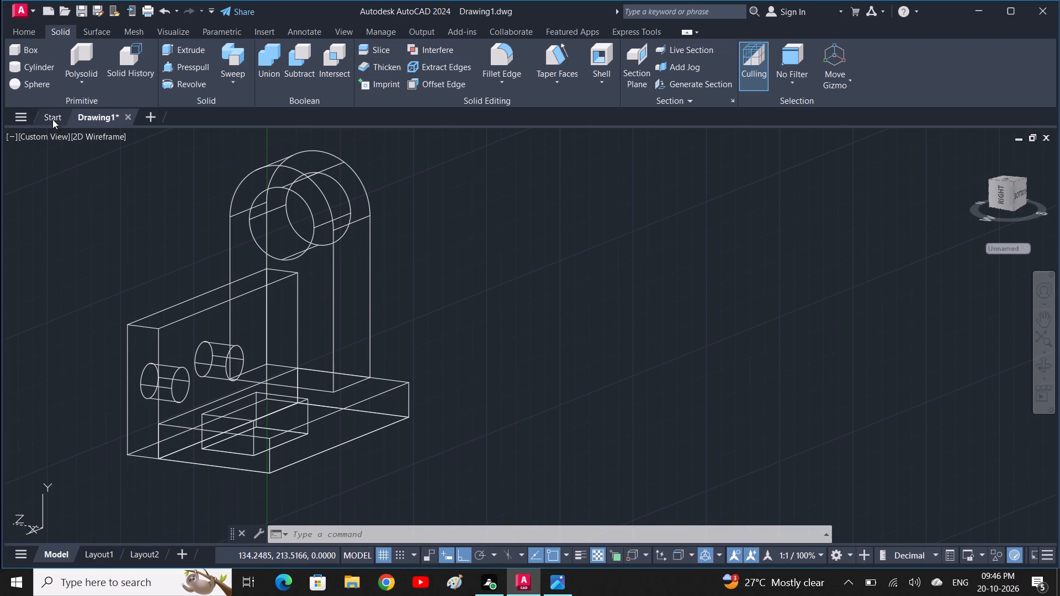
click(49, 137)
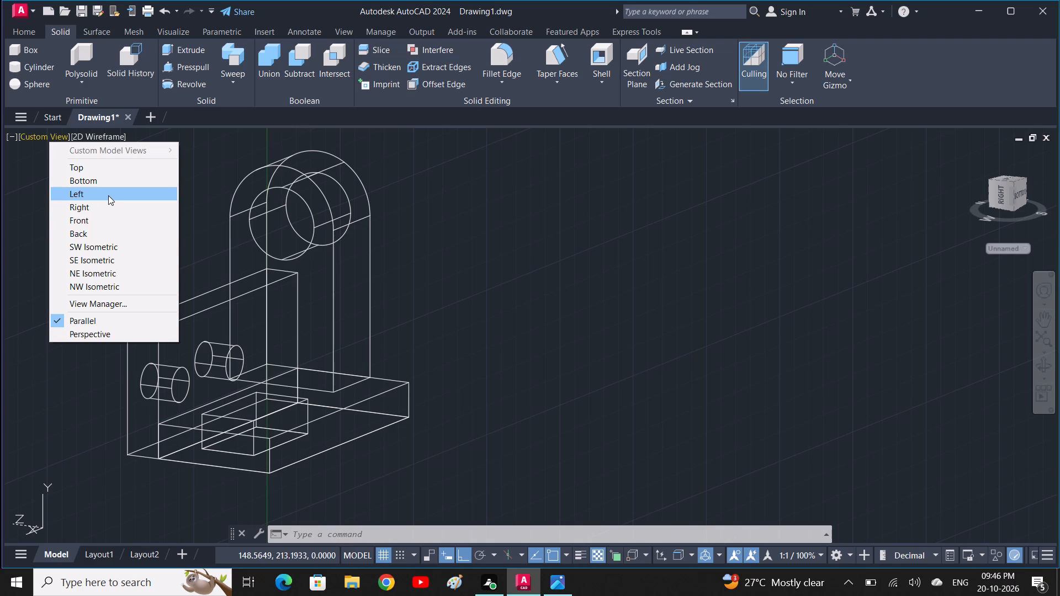
click(108, 195)
scroll(473, 292, down, 1)
middle_drag(612, 316, 490, 313)
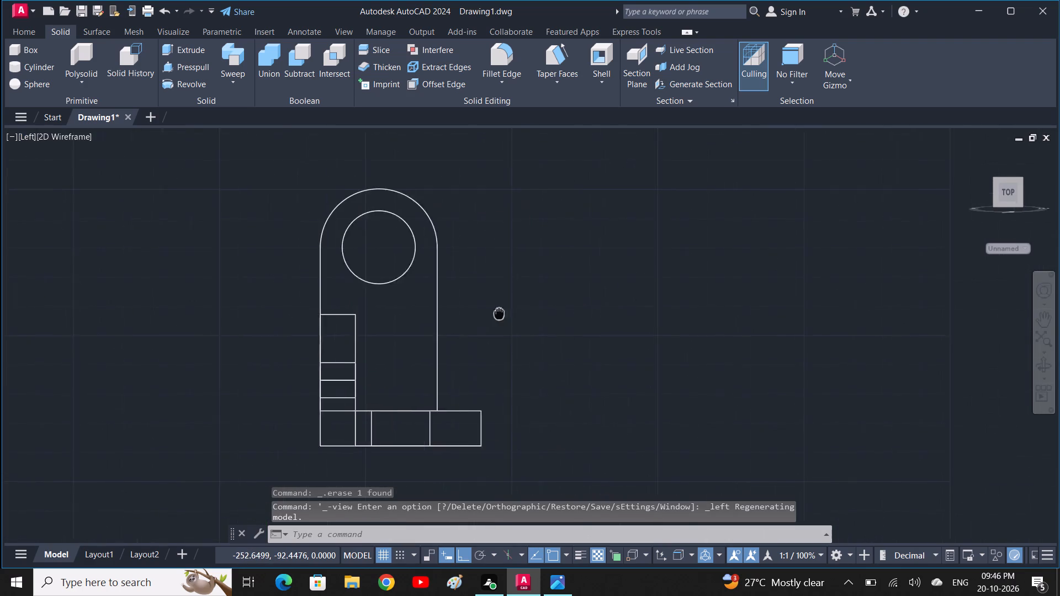
middle_drag(490, 313, 428, 307)
text(L)
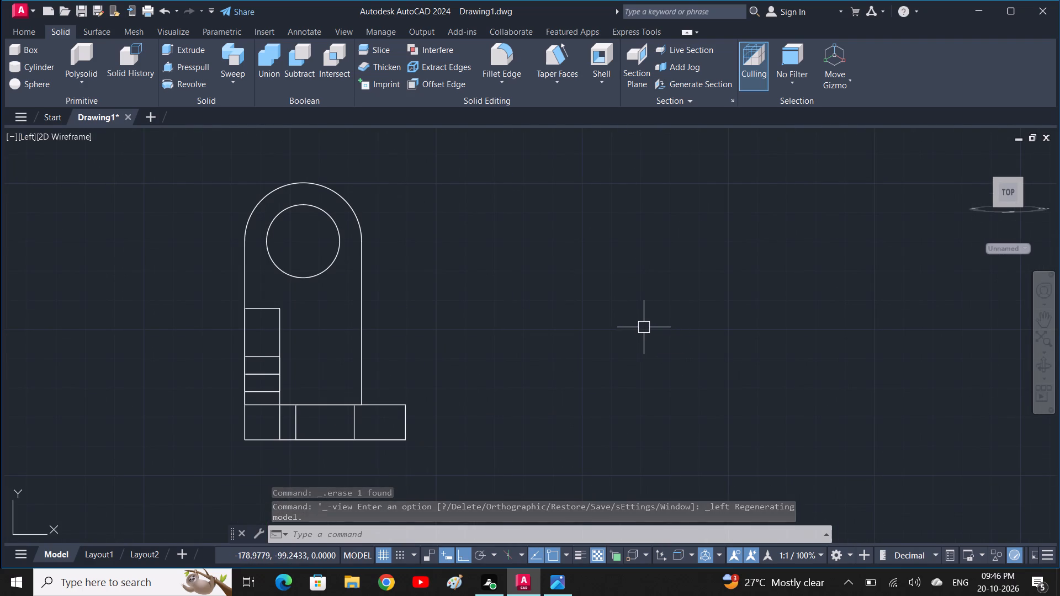
key(space)
click(635, 346)
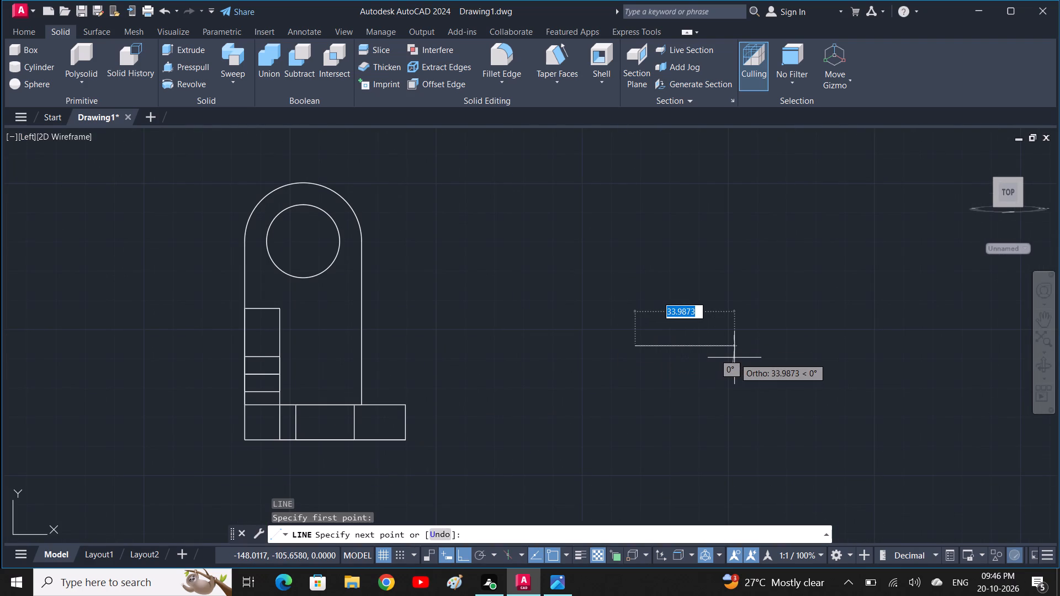
click(740, 356)
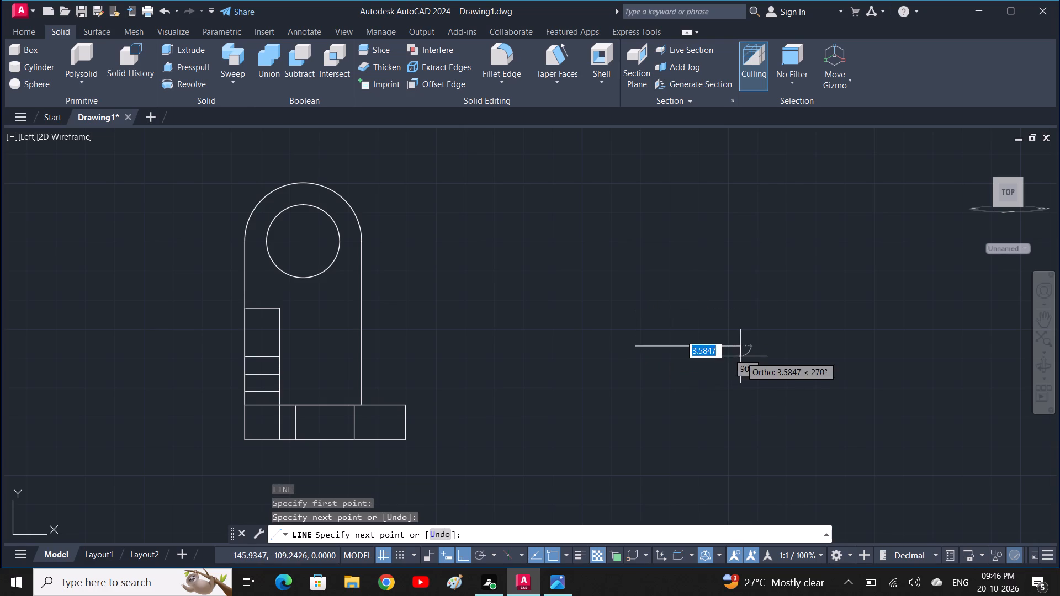
click(731, 237)
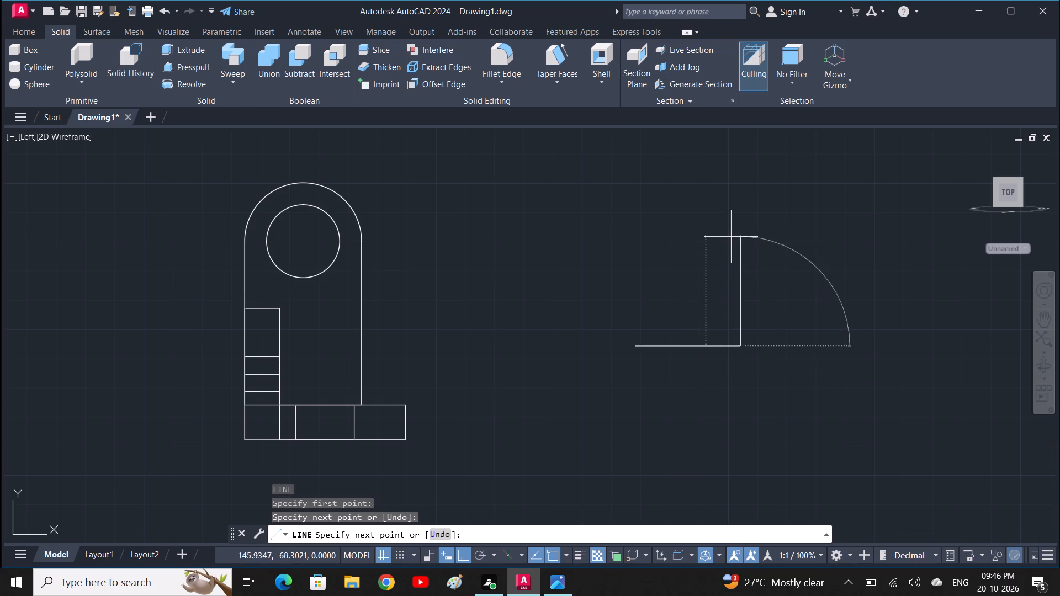
key(Escape)
key(Escape)
Fillet the corner of the L-shaped lines with radius 8, consulting the 3 D DIA 11 diagram in Photos for the radius.
key(f)
key(space)
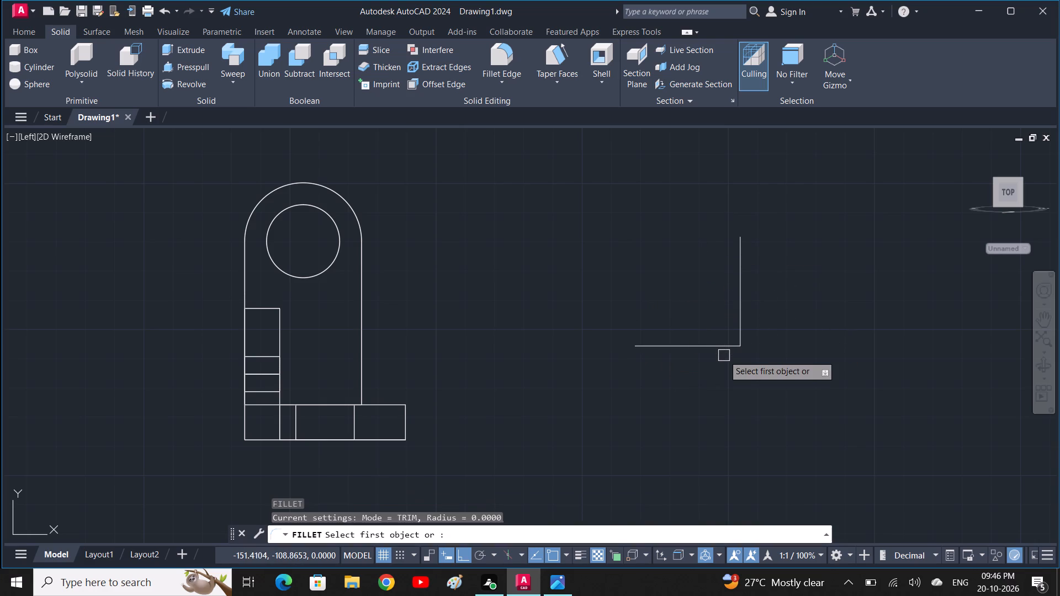
key(r)
key(space)
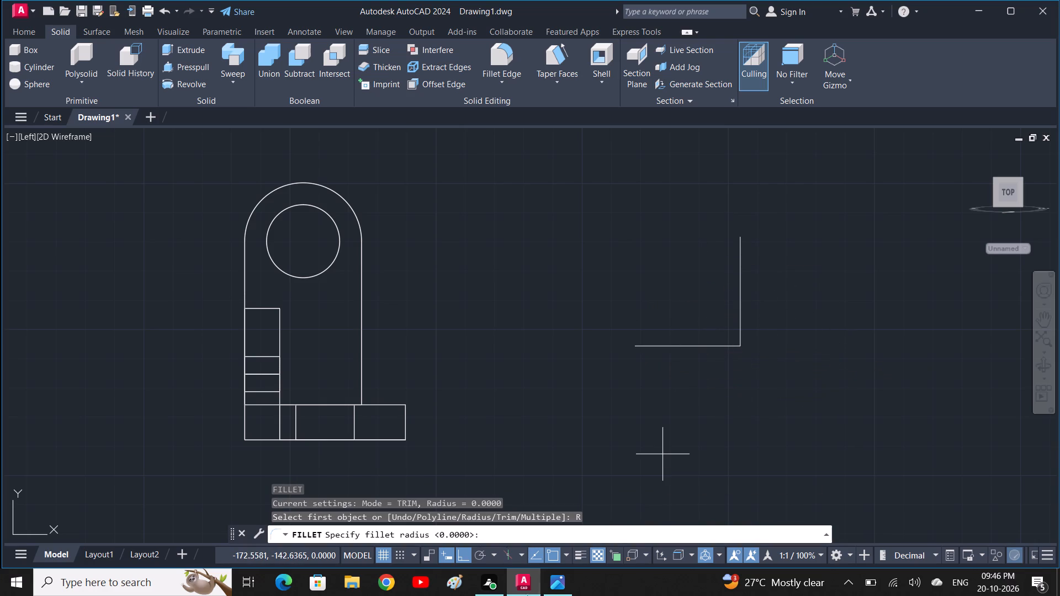
click(559, 581)
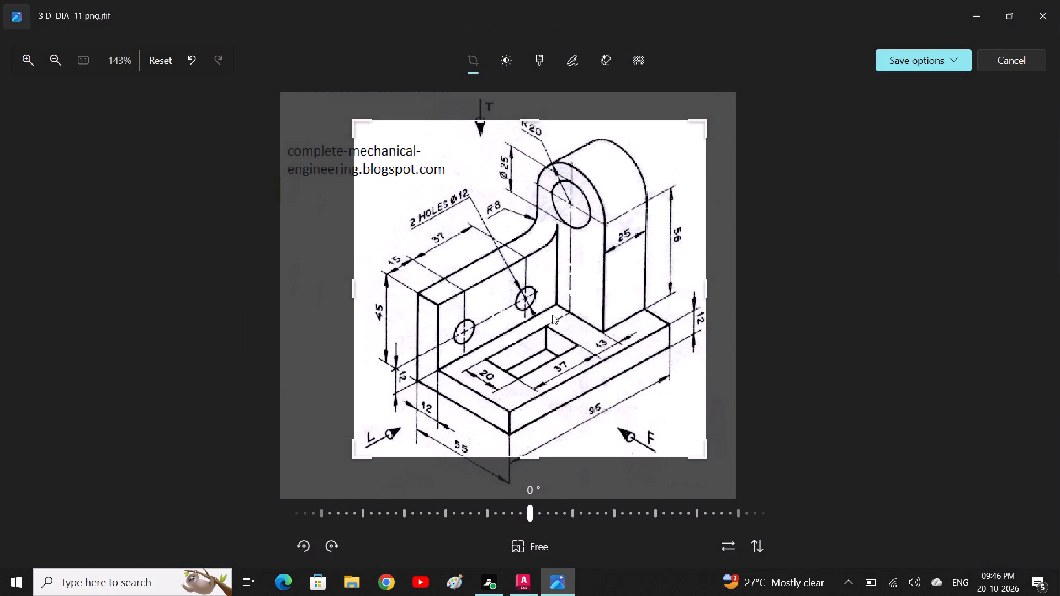
click(516, 592)
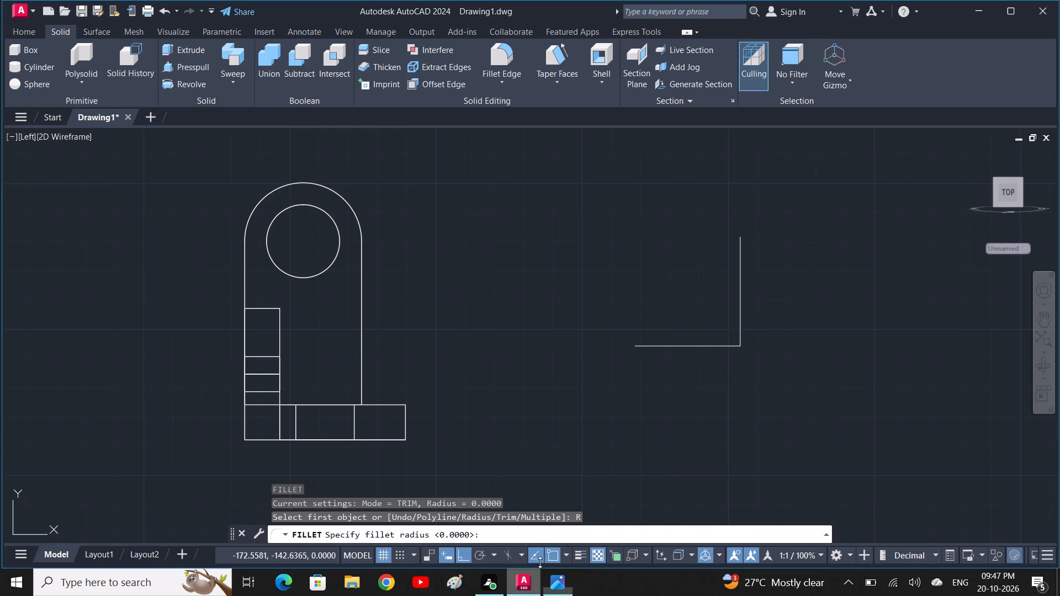
key(8)
key(space)
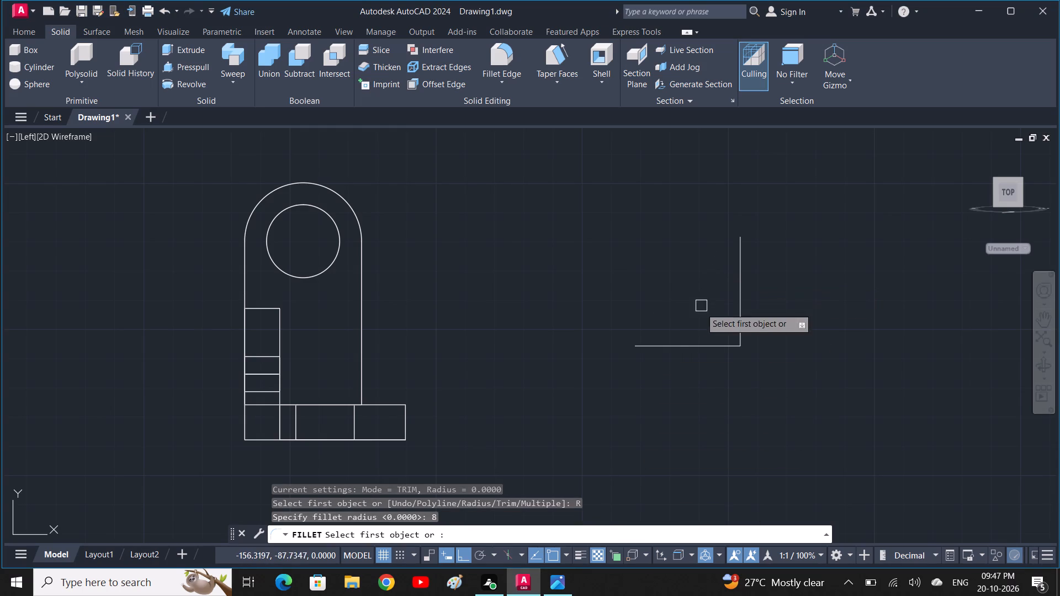
click(696, 347)
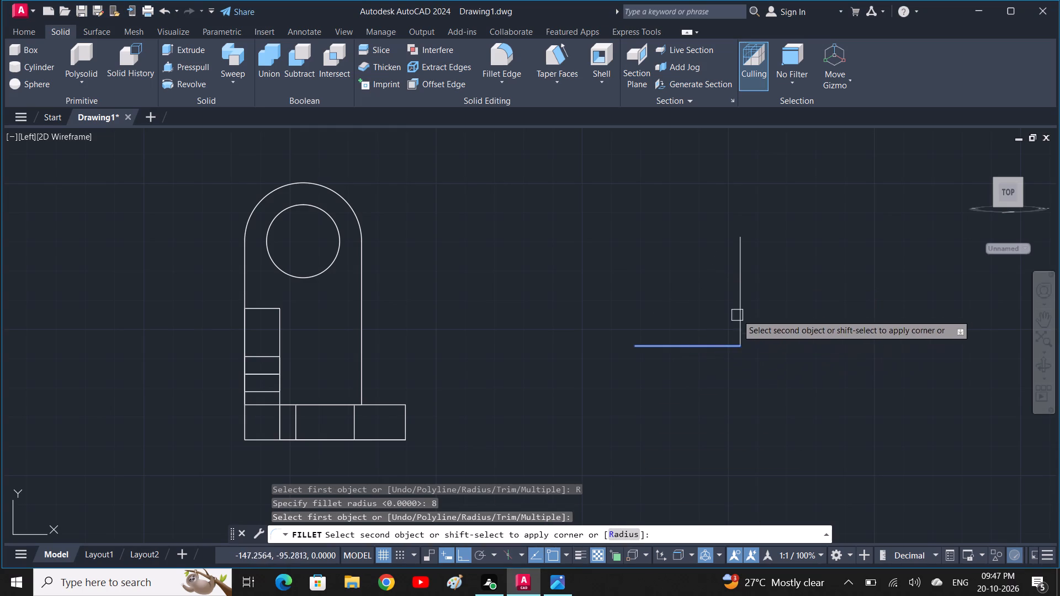
click(742, 308)
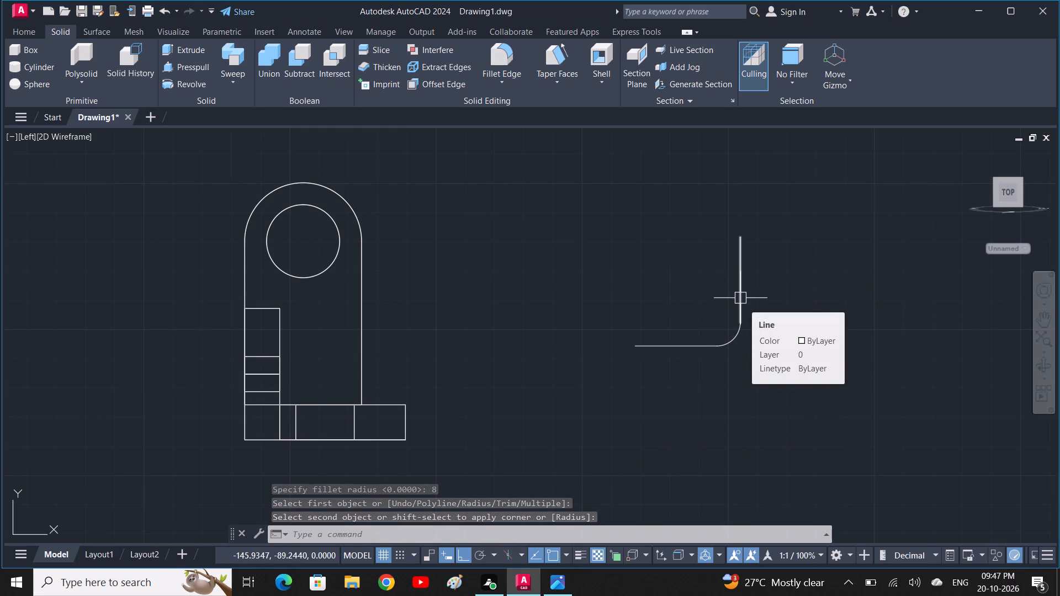
Erase the vertical line above the fillet arc beside the model.
click(740, 298)
key(Delete)
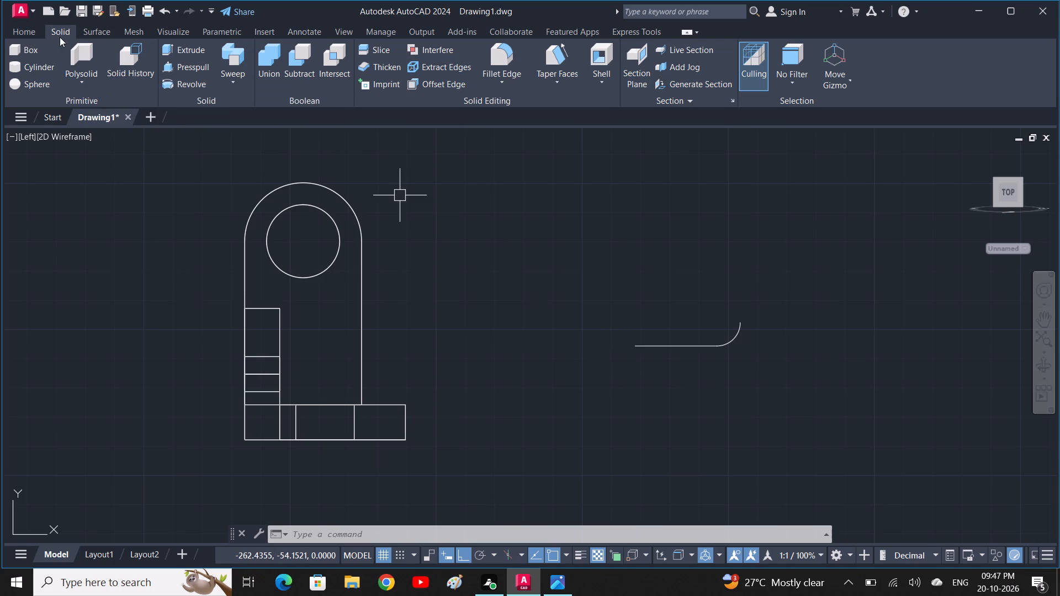
Switch the visual style from 2D Wireframe to Realistic.
click(36, 32)
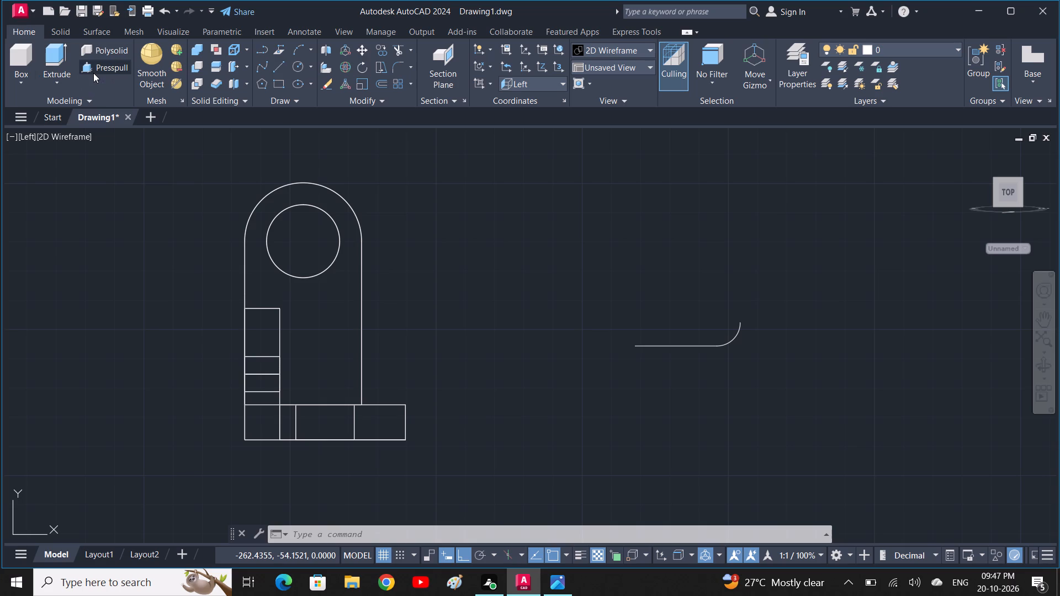
click(59, 60)
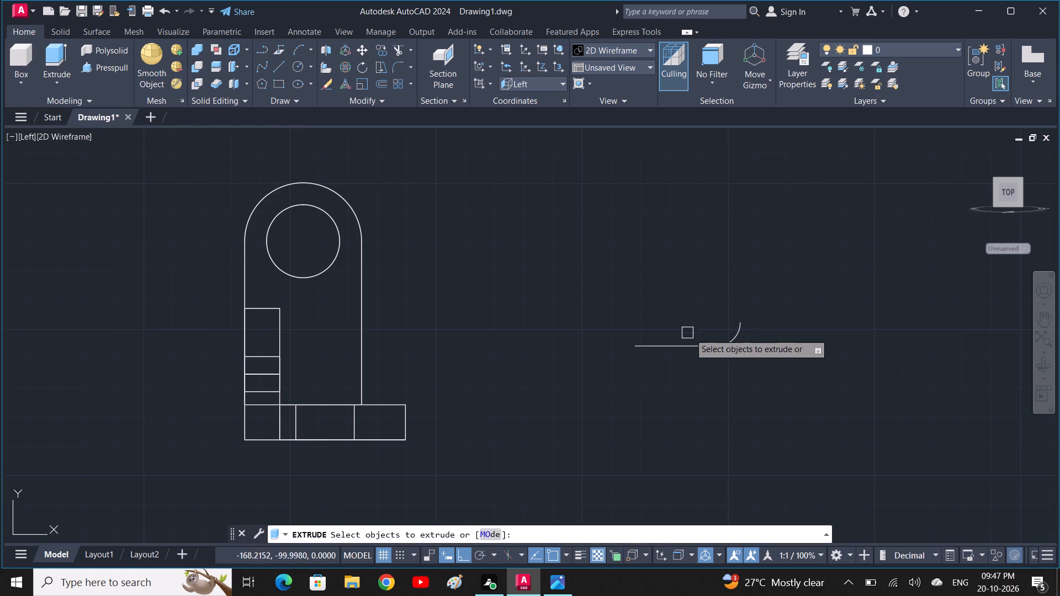
key(Escape)
click(72, 139)
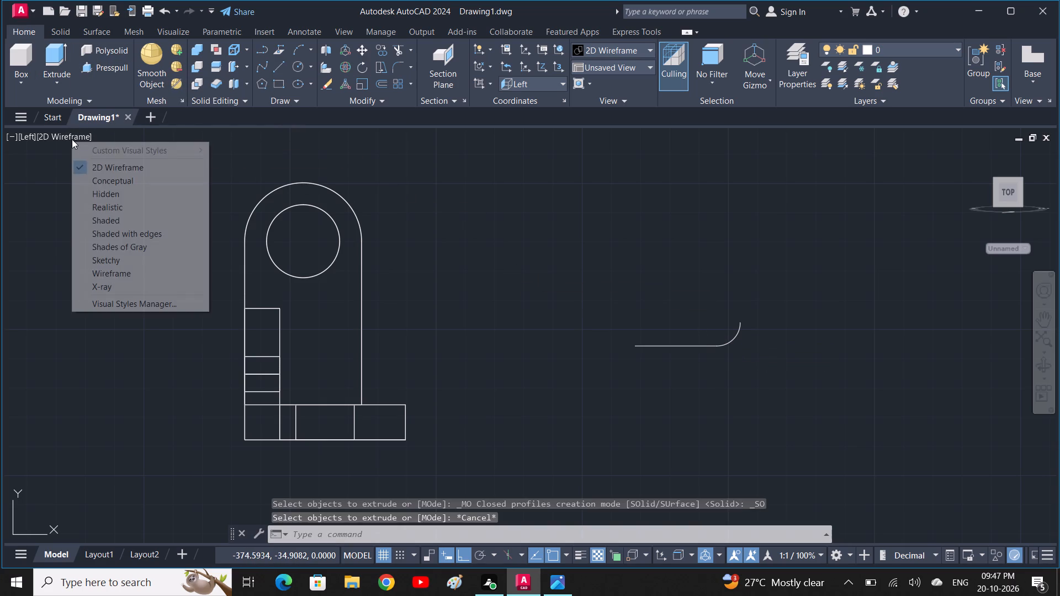
click(129, 211)
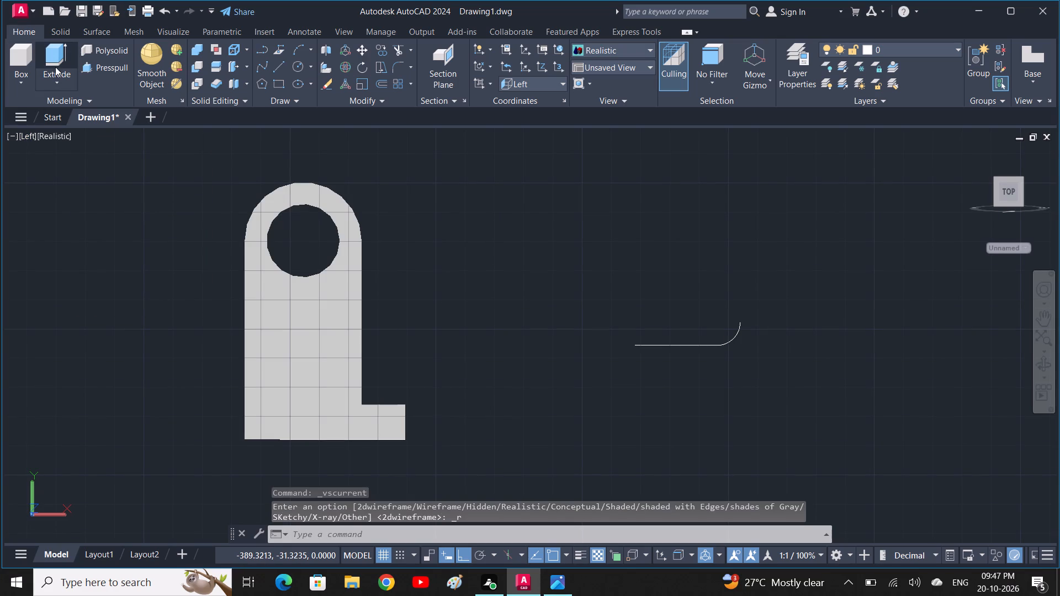
Join the horizontal line and the fillet arc beside the model into one polyline.
click(108, 71)
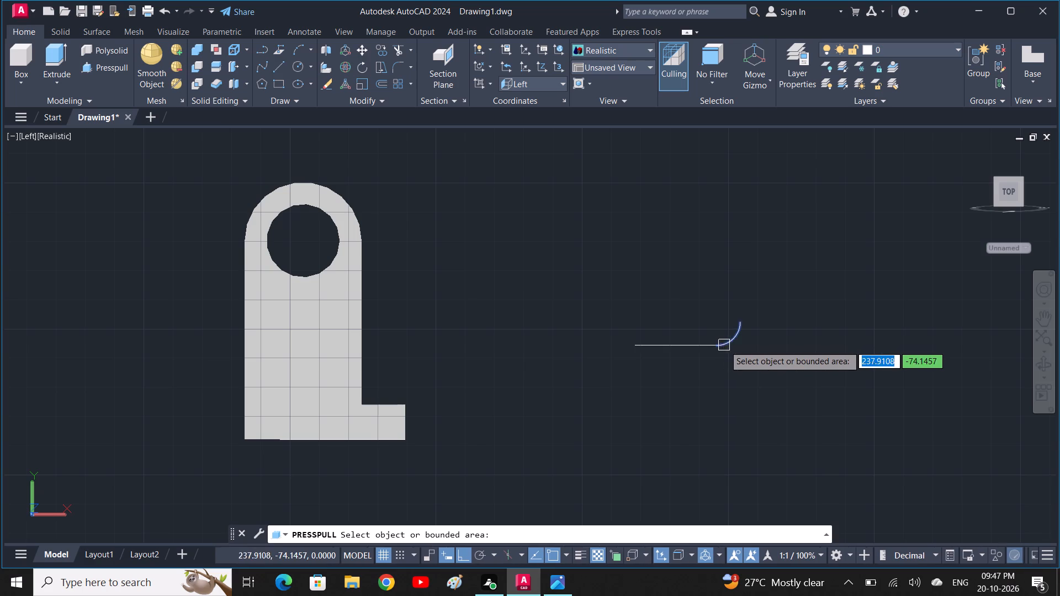
key(Escape)
click(754, 346)
click(667, 337)
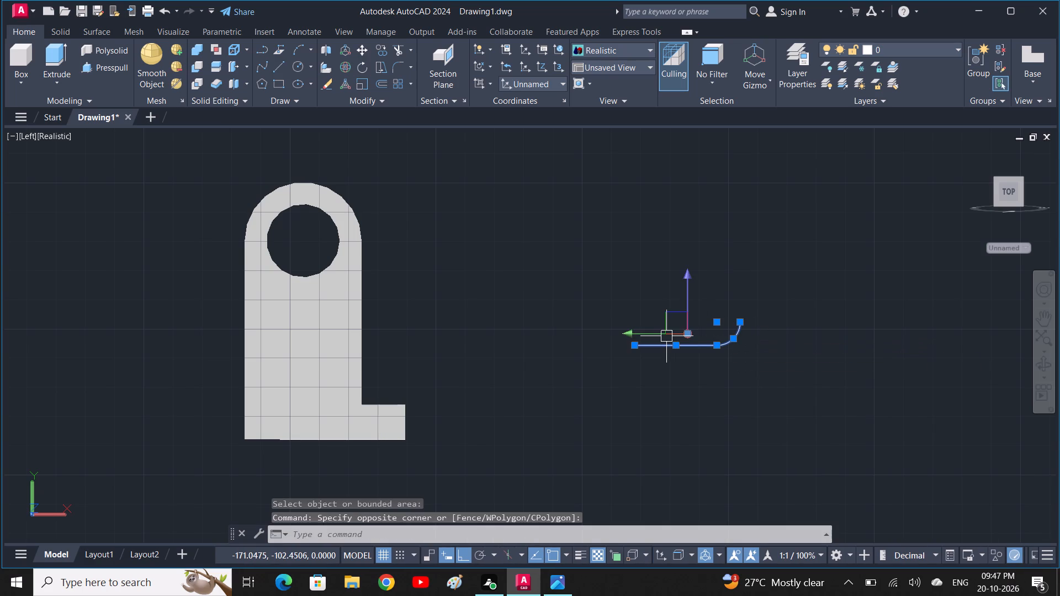
text(J)
key(space)
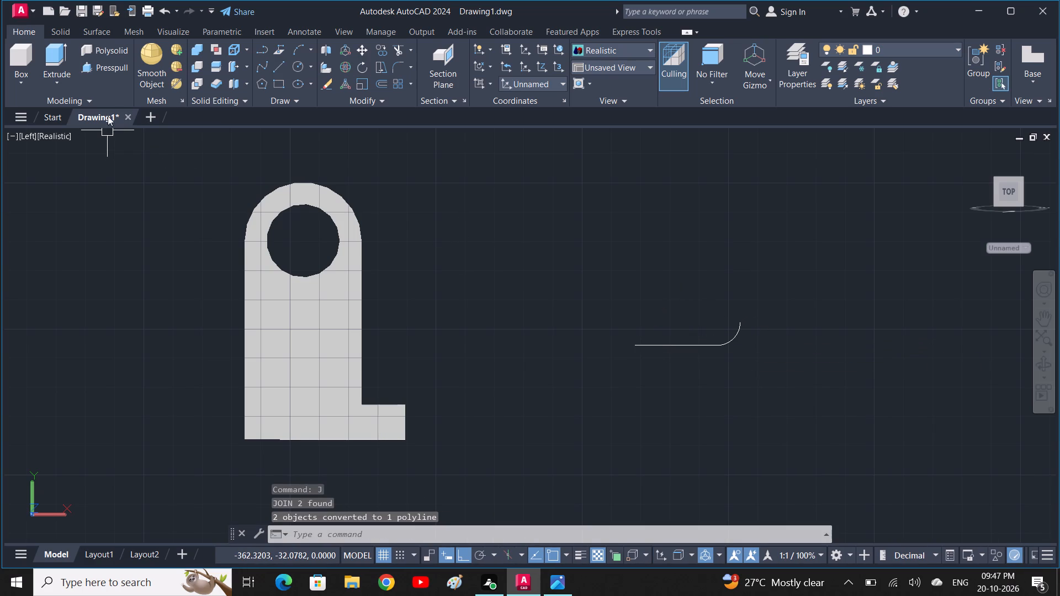
Presspull the joined fillet profile to a height of 12 units.
click(114, 69)
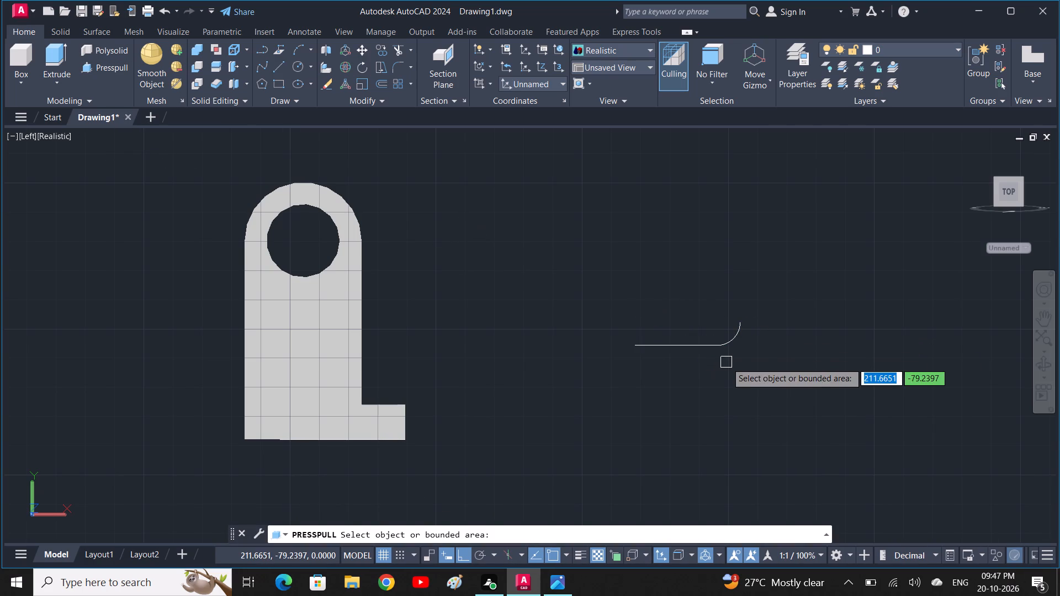
click(718, 351)
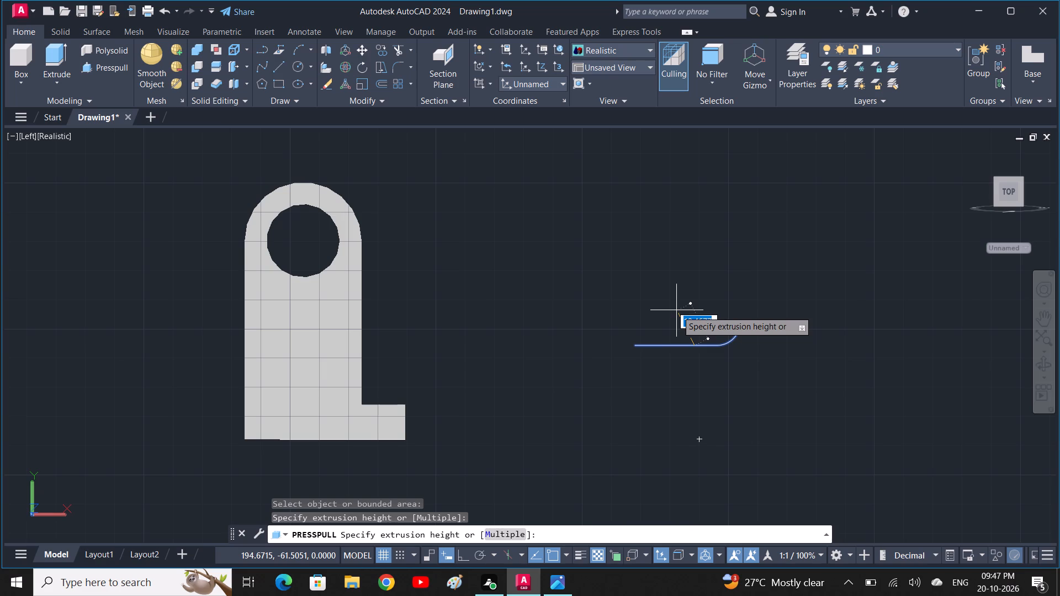
shift+middle_drag(671, 320, 672, 297)
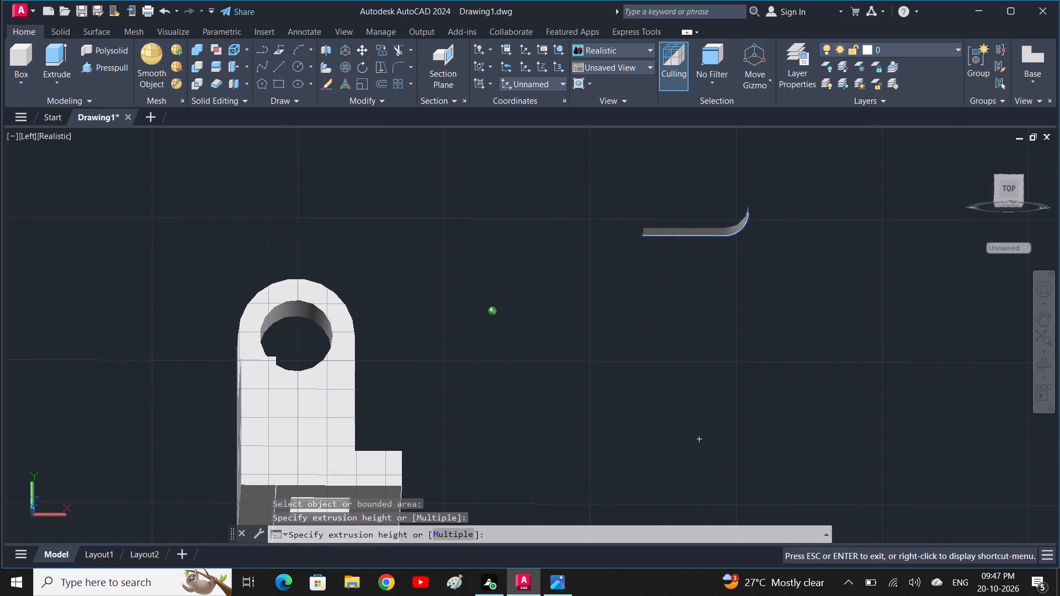
shift+middle_drag(672, 297, 664, 286)
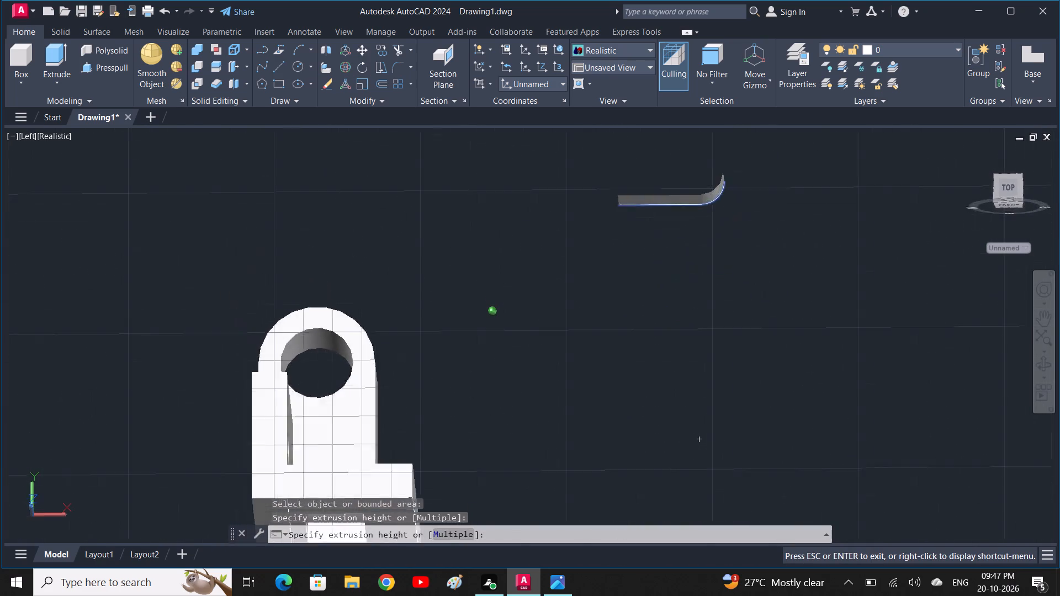
shift+middle_drag(664, 286, 658, 280)
middle_drag(608, 259, 600, 225)
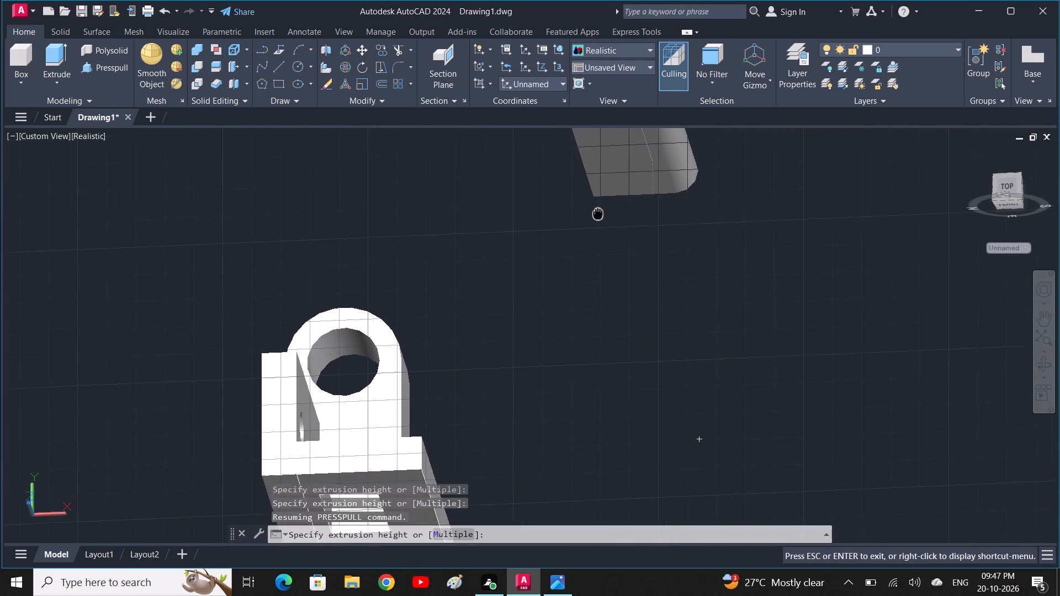
middle_drag(600, 225, 608, 343)
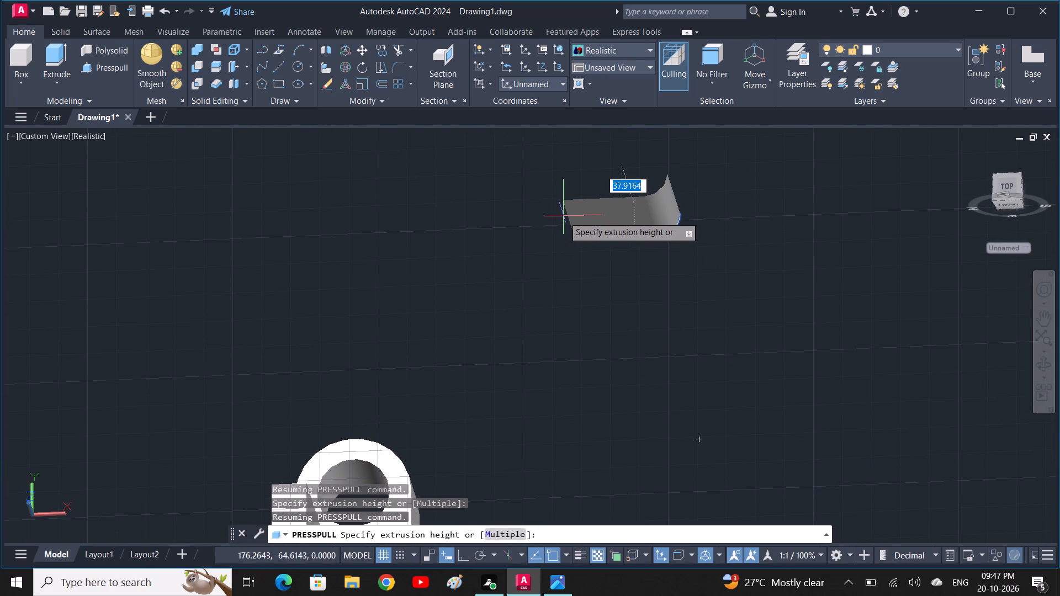
text(12)
key(space)
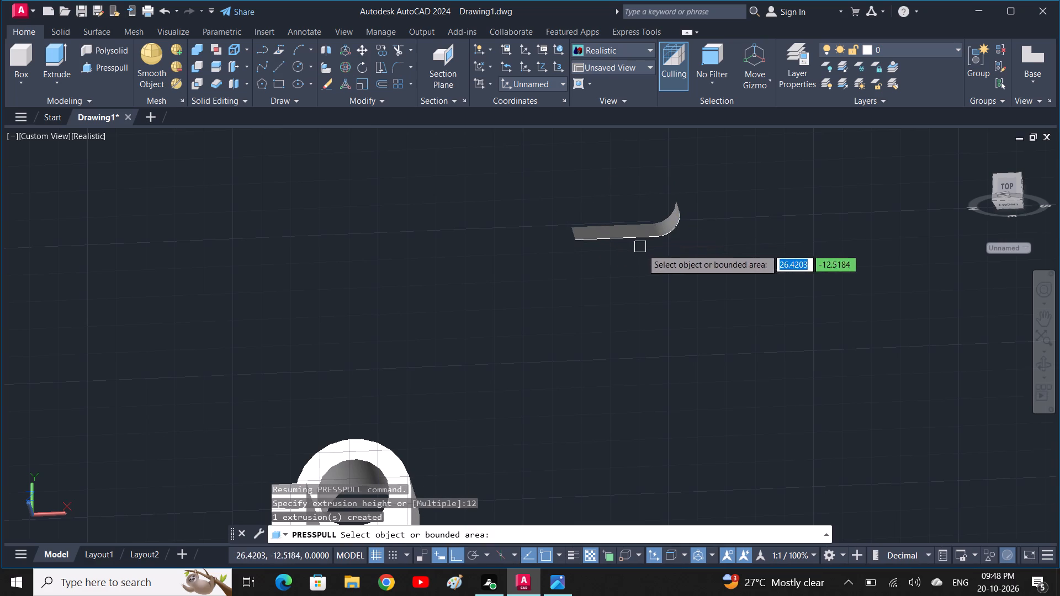
key(Escape)
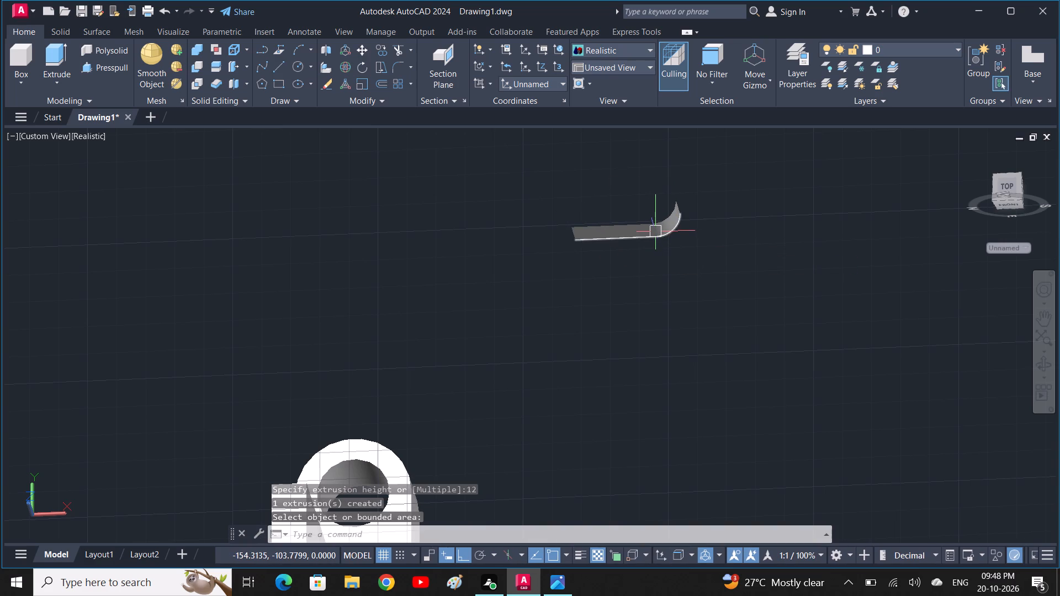
Erase the source polyline left on the edge of the extruded fillet surface.
click(656, 232)
key(Delete)
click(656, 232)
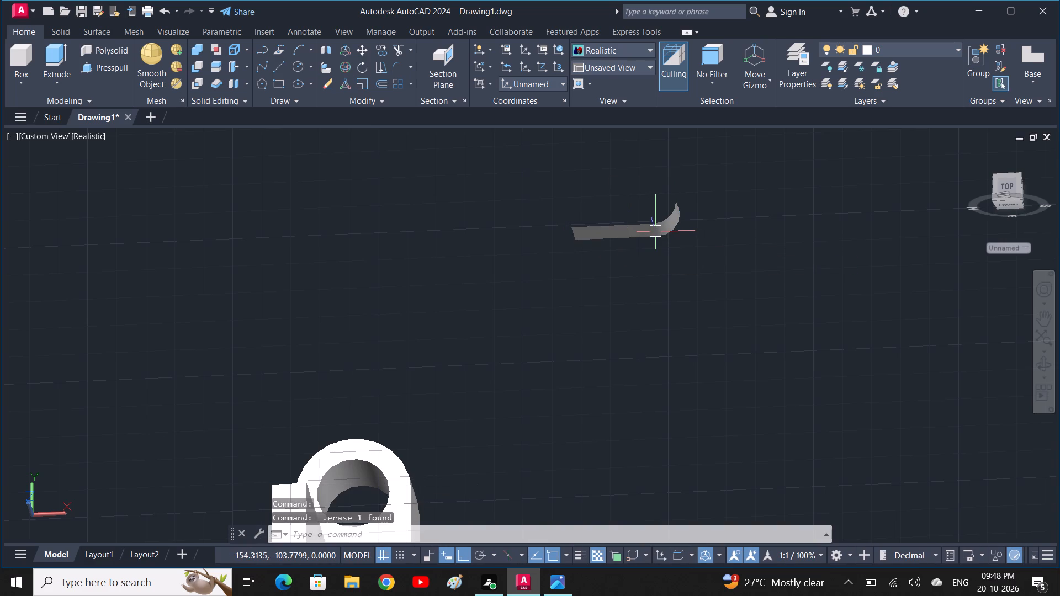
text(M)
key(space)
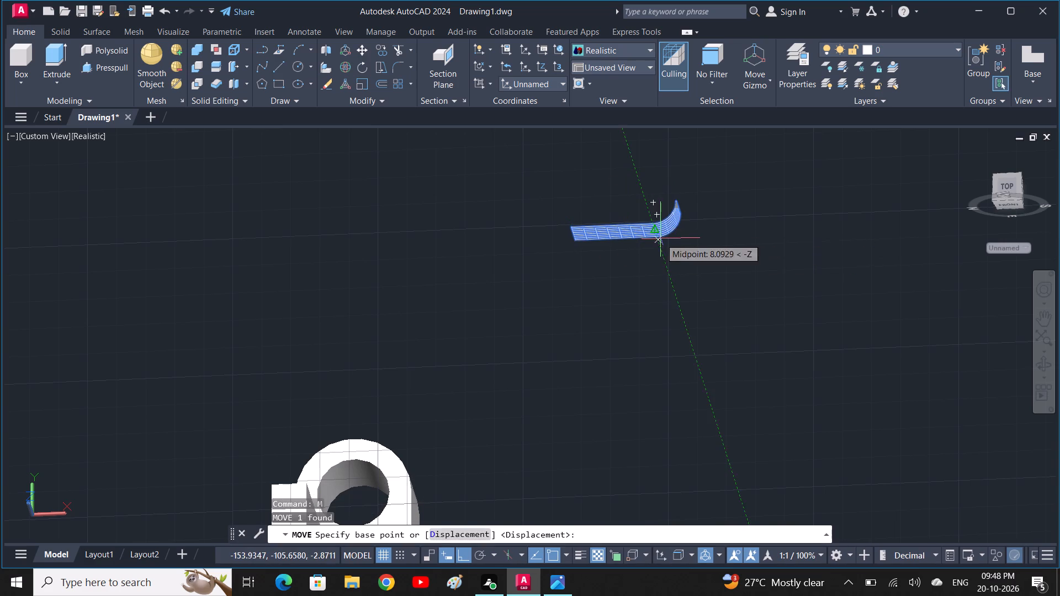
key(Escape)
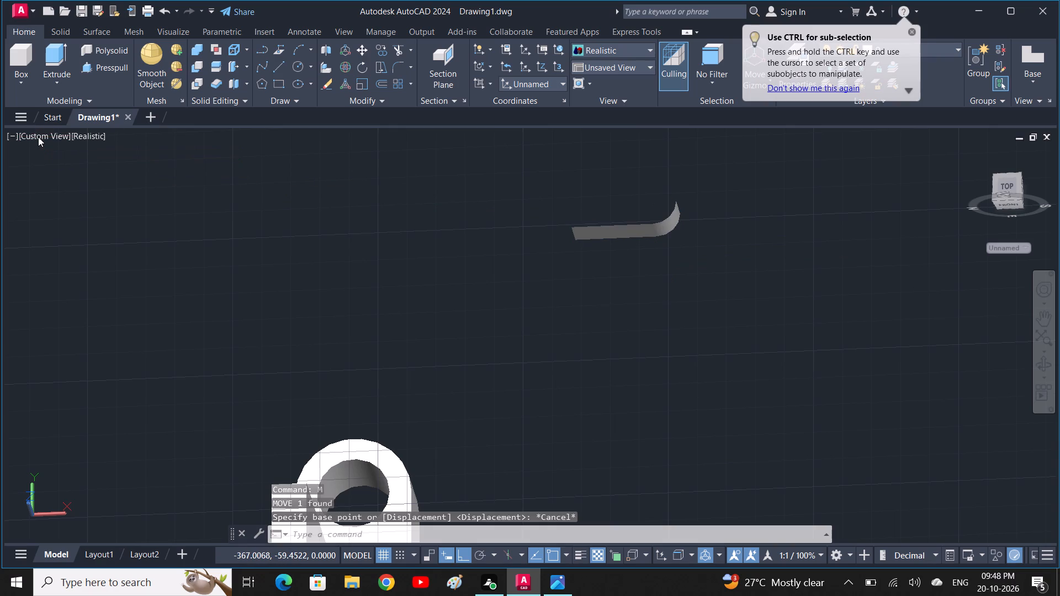
Set the SW Isometric view with the bracket and the extruded fillet surface in sight.
click(38, 136)
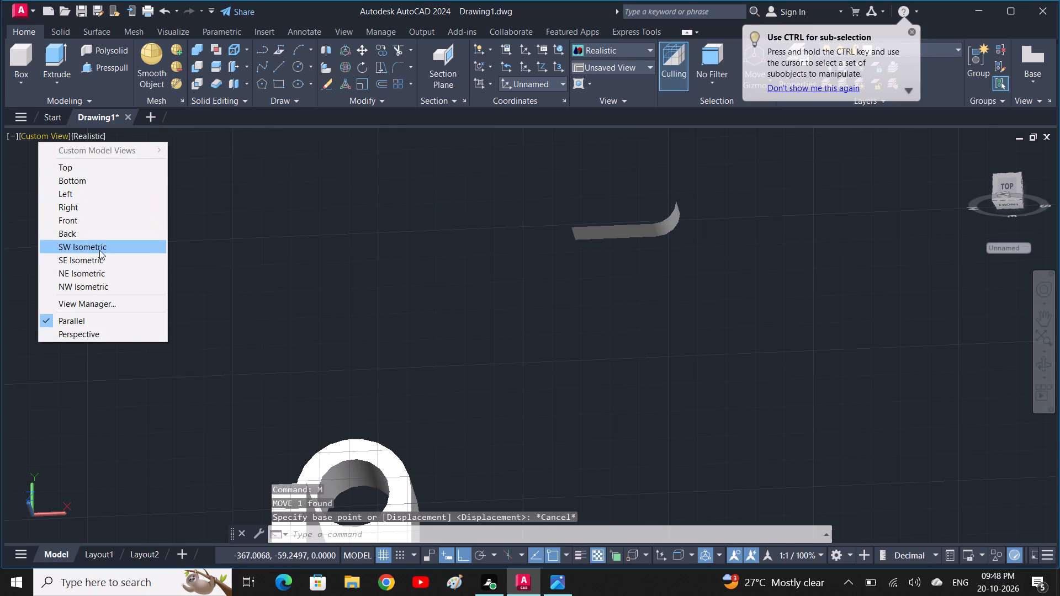
click(99, 249)
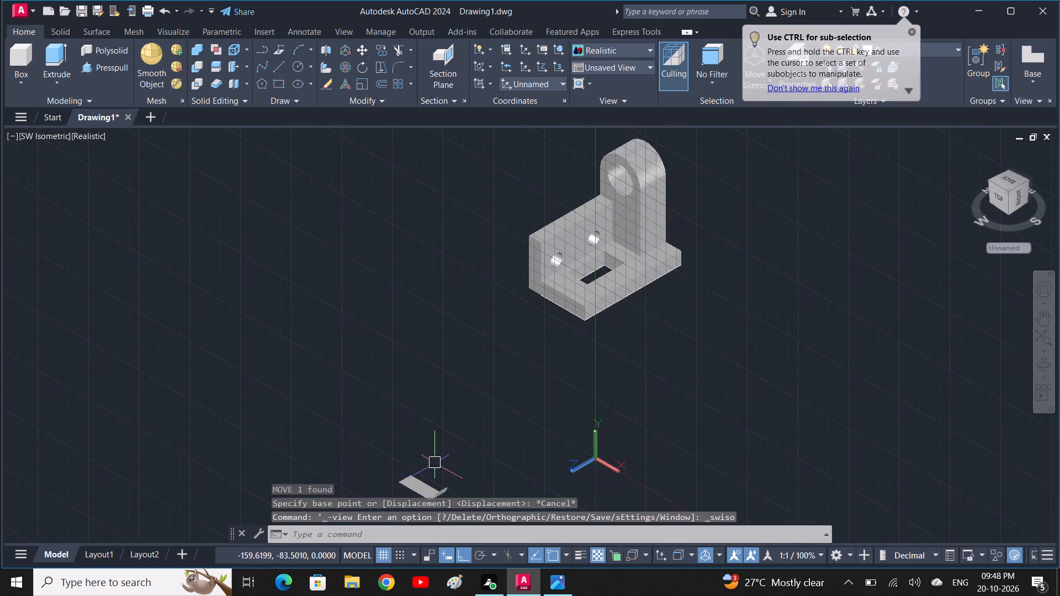
middle_drag(382, 407, 388, 358)
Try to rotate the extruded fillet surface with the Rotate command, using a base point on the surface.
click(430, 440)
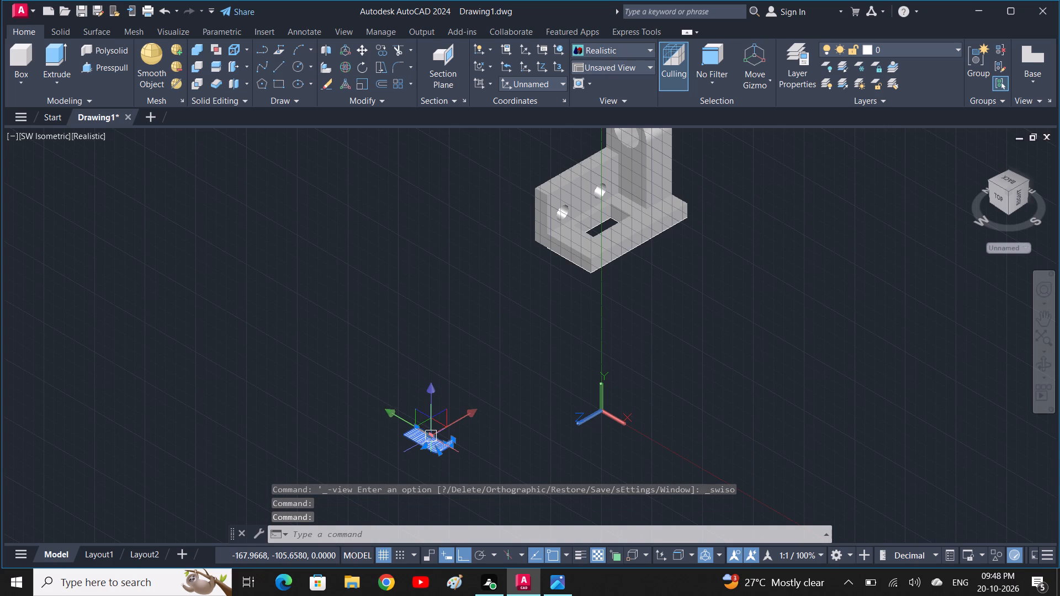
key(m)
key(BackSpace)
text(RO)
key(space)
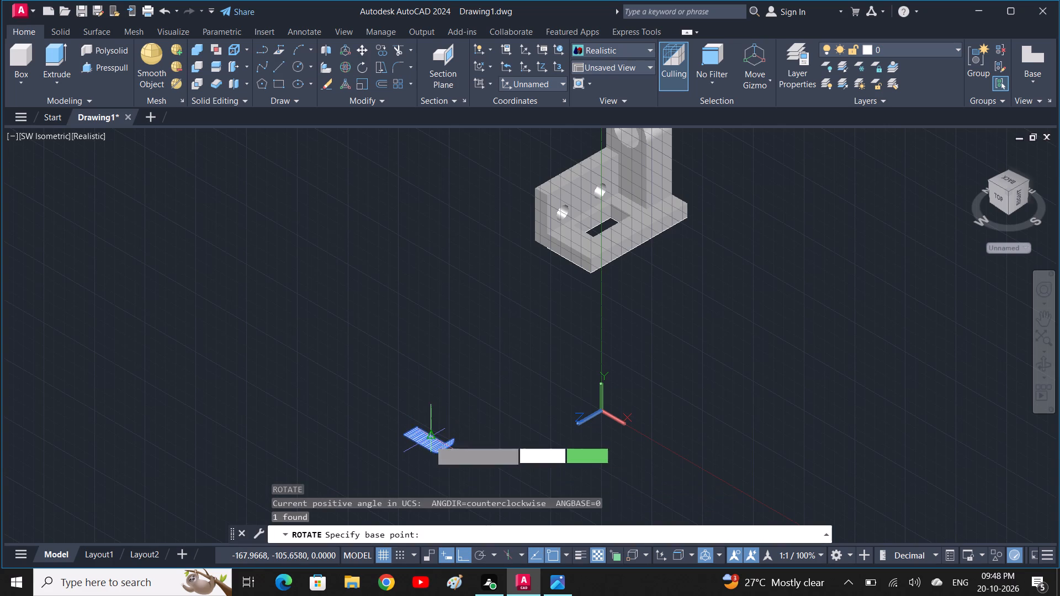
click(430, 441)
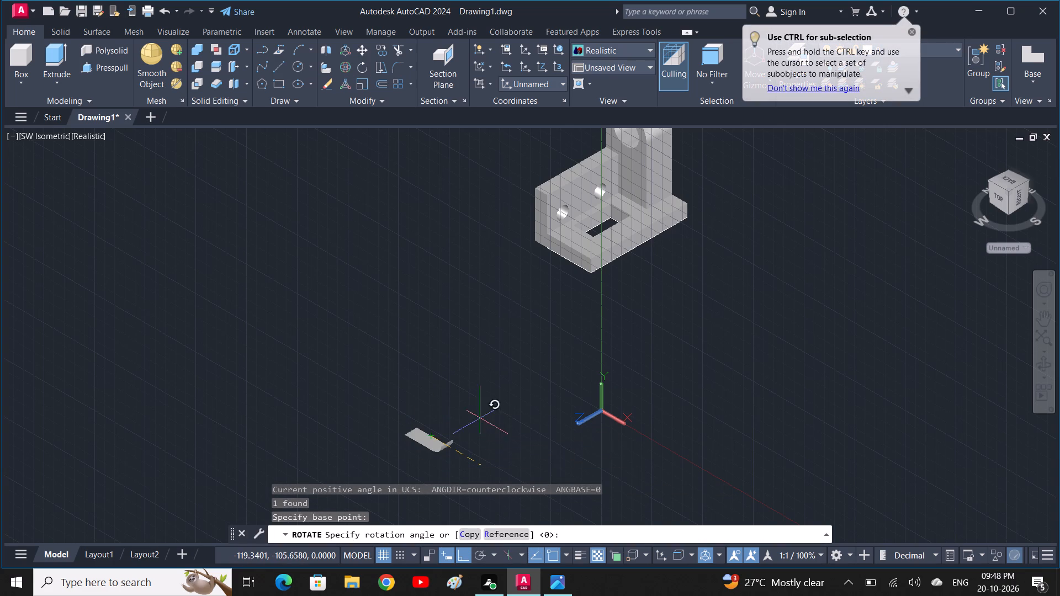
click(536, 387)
Rotate the extruded fillet surface 180 degrees about the red gizmo axis with 3DROTATE.
click(432, 437)
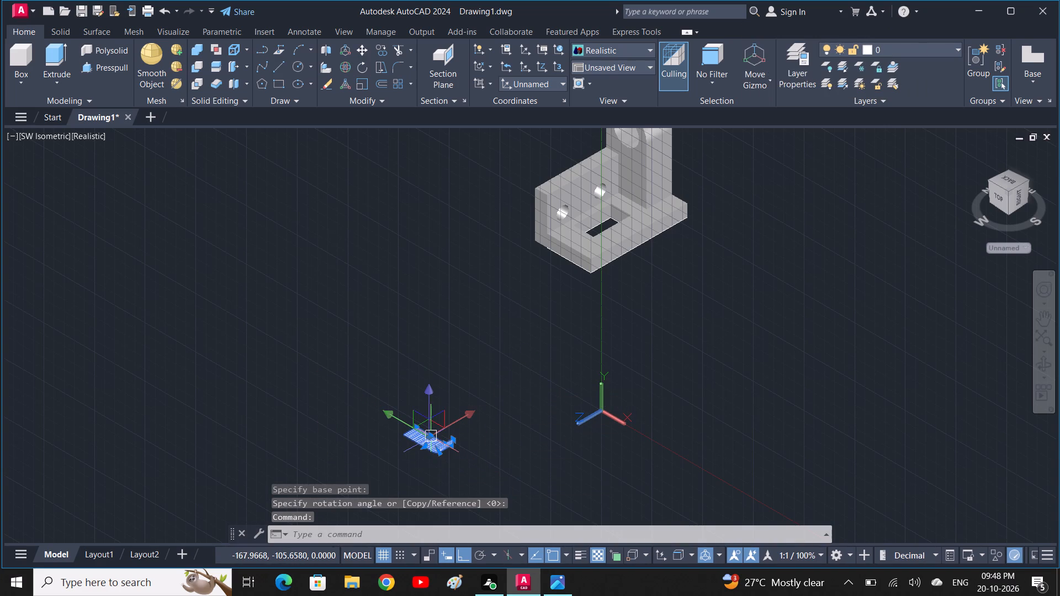
text(3D)
click(453, 469)
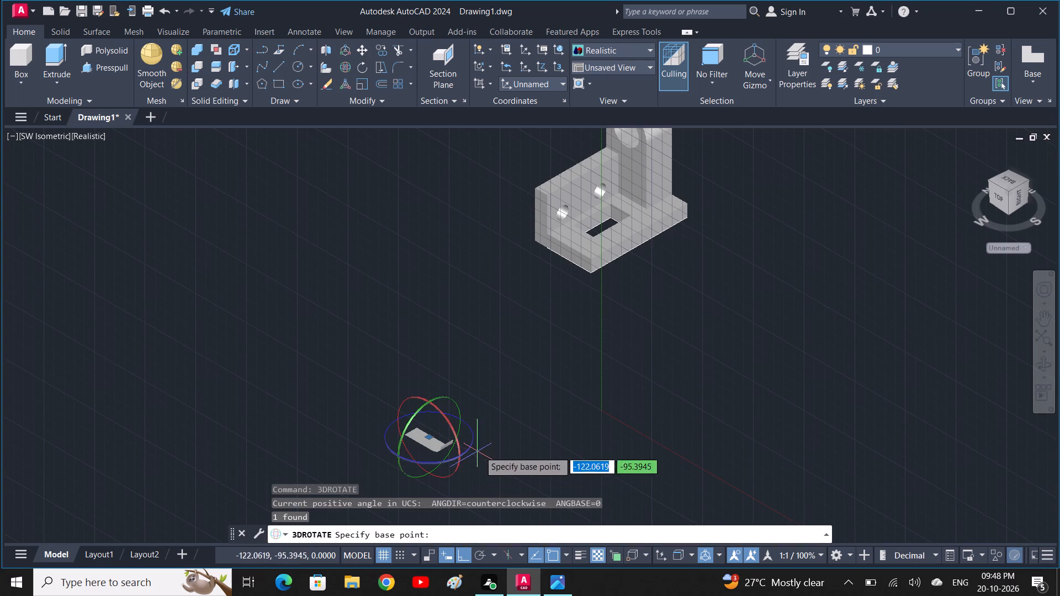
click(464, 448)
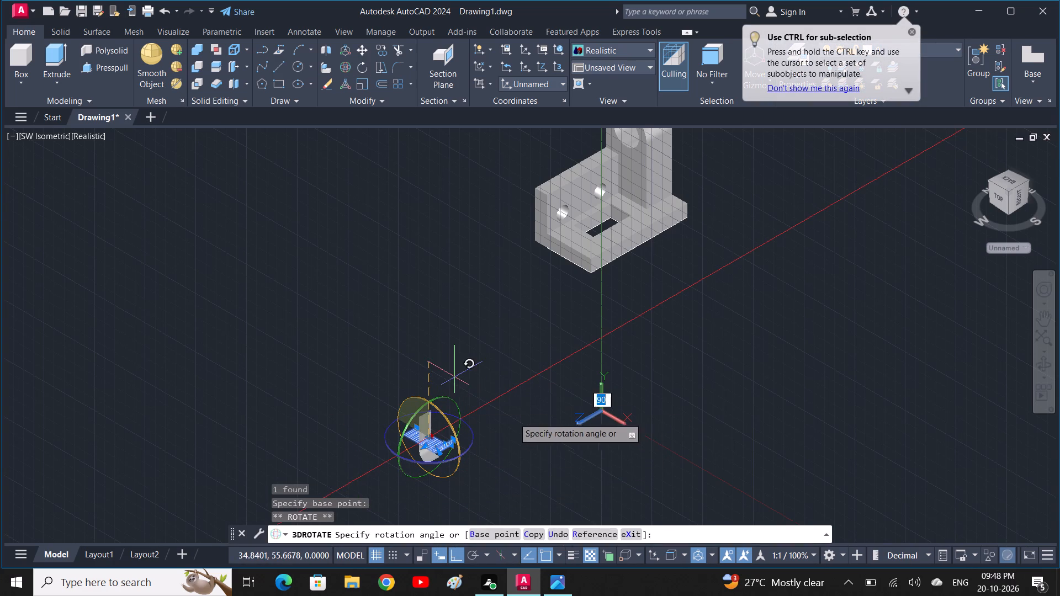
key(Escape)
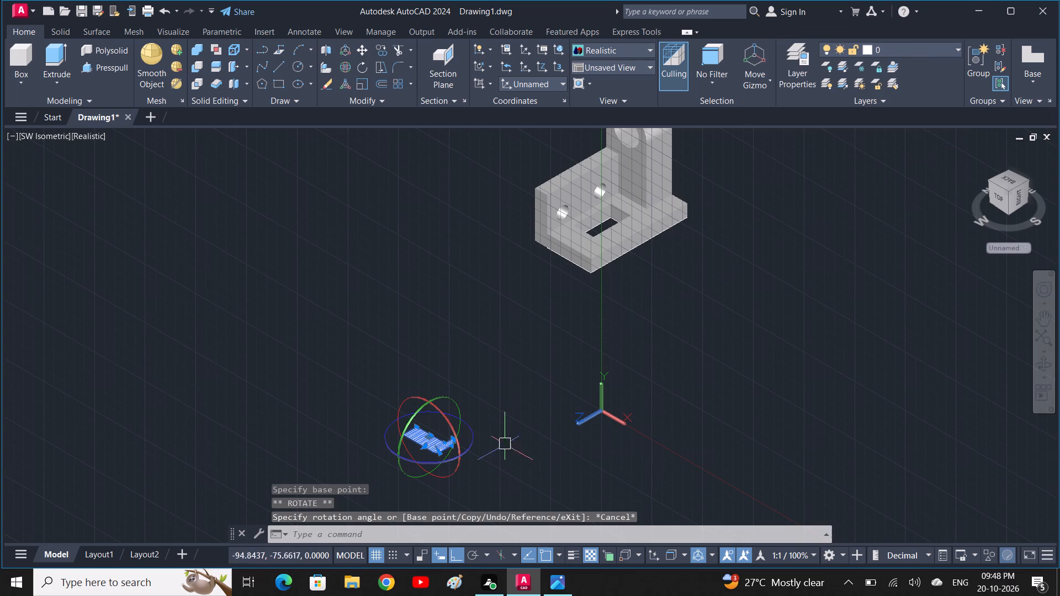
click(465, 455)
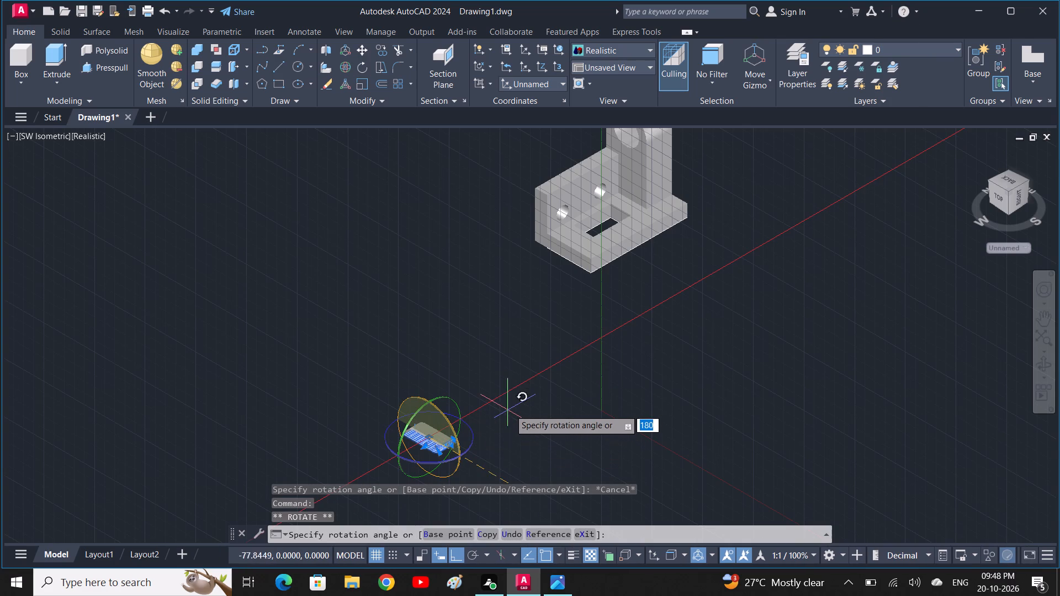
click(515, 406)
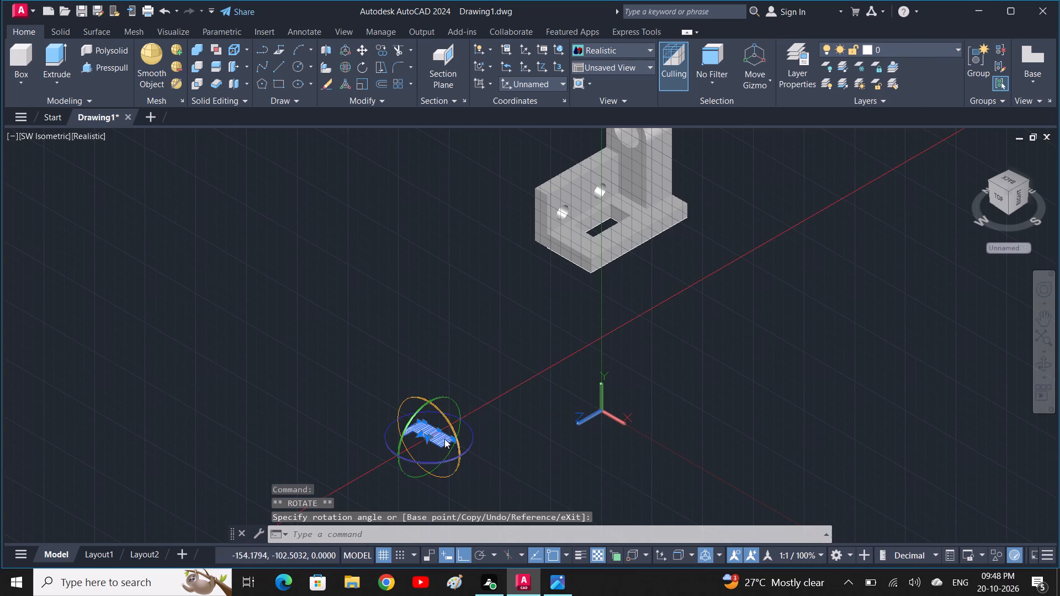
click(412, 458)
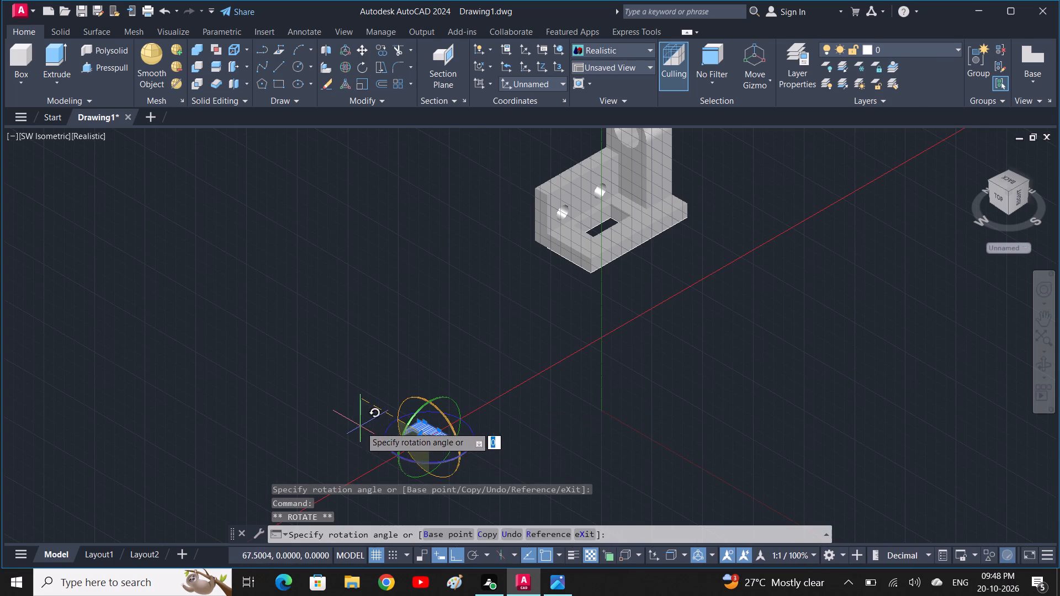
click(361, 427)
scroll(411, 462, up, 2)
key(Escape)
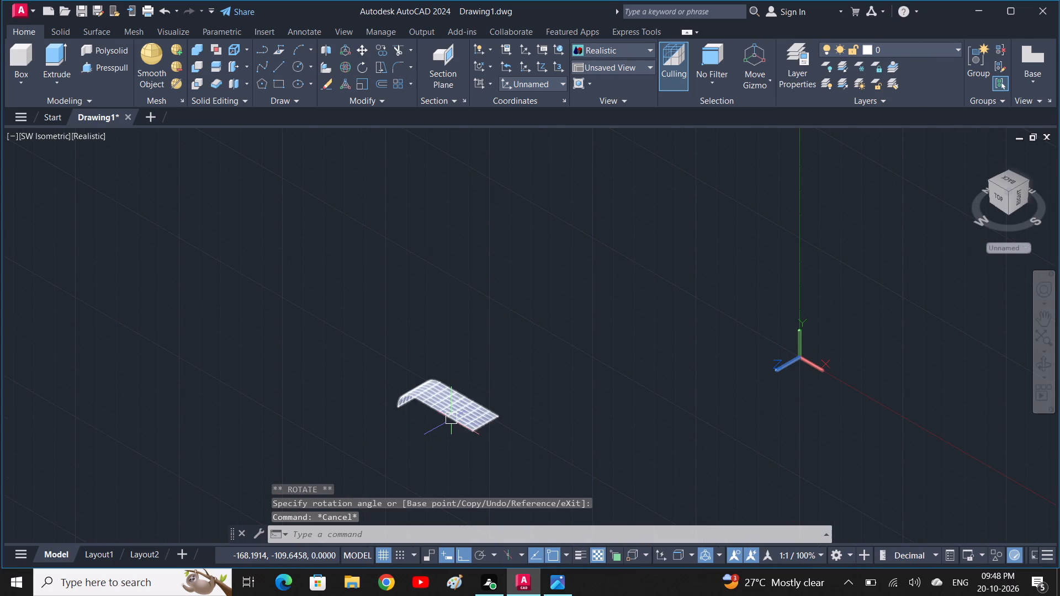
Rotate the fillet surface about the green gizmo axis with 3DROTATE to turn its curved end upward.
click(452, 419)
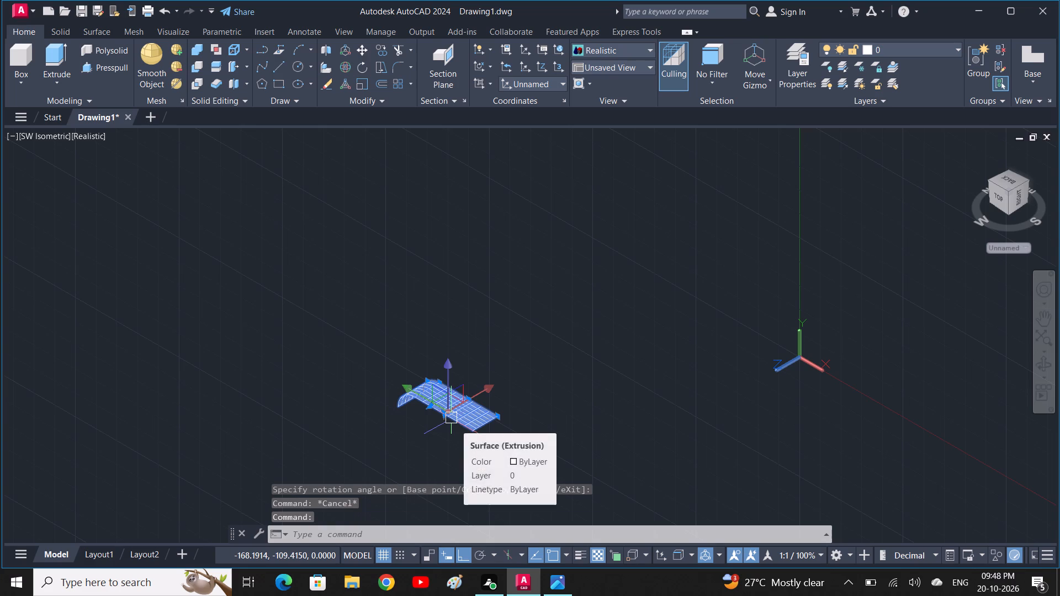
key(3)
key(d)
key(space)
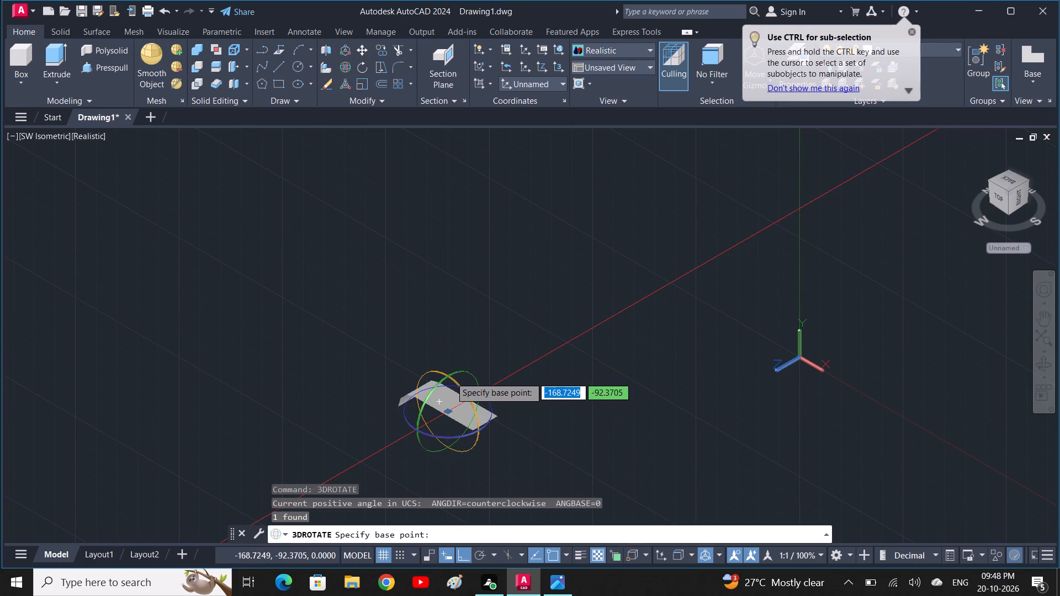
click(451, 377)
click(493, 429)
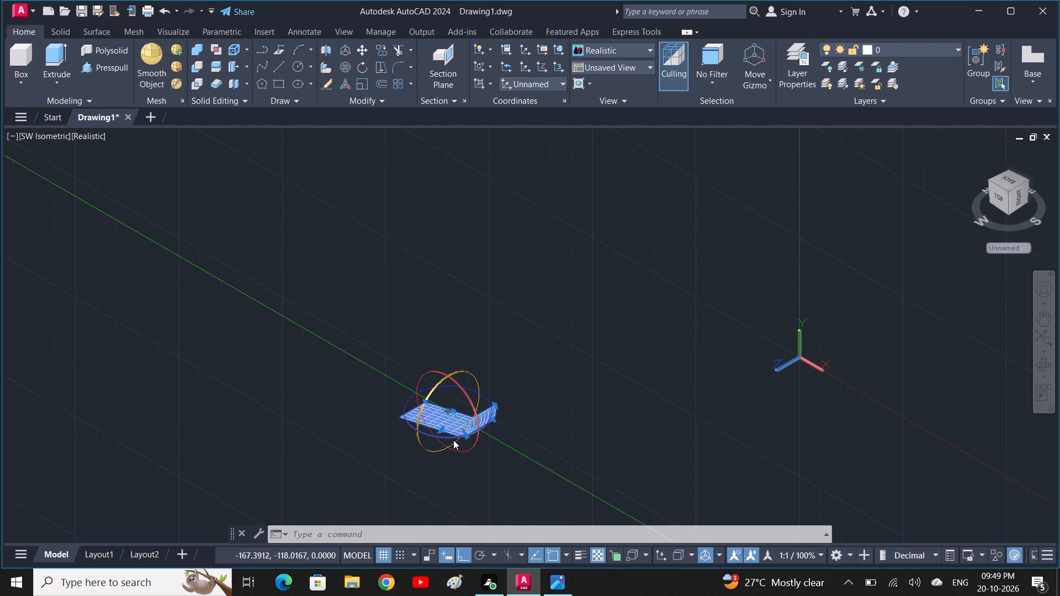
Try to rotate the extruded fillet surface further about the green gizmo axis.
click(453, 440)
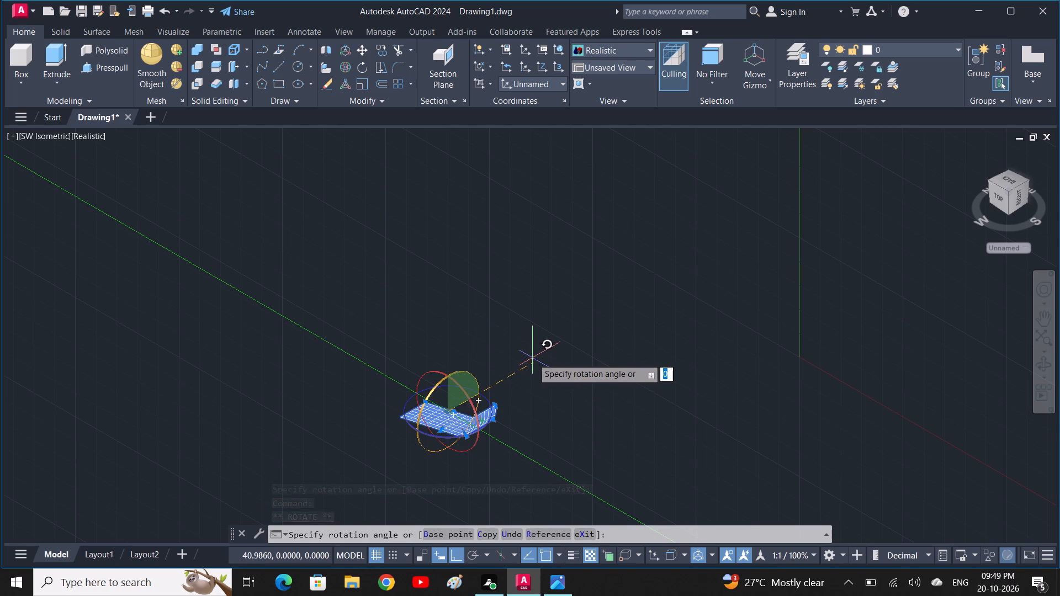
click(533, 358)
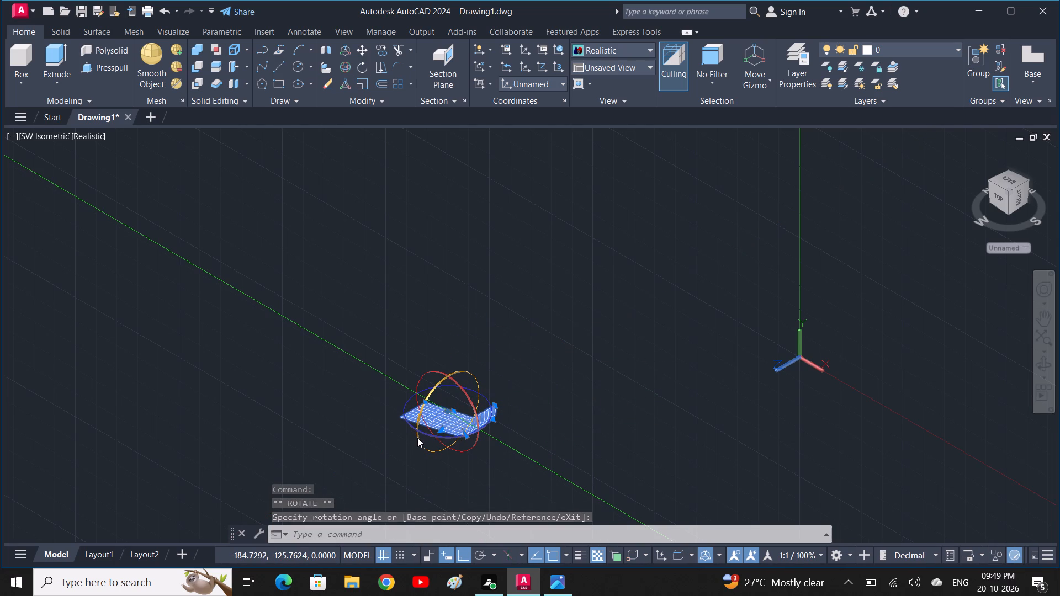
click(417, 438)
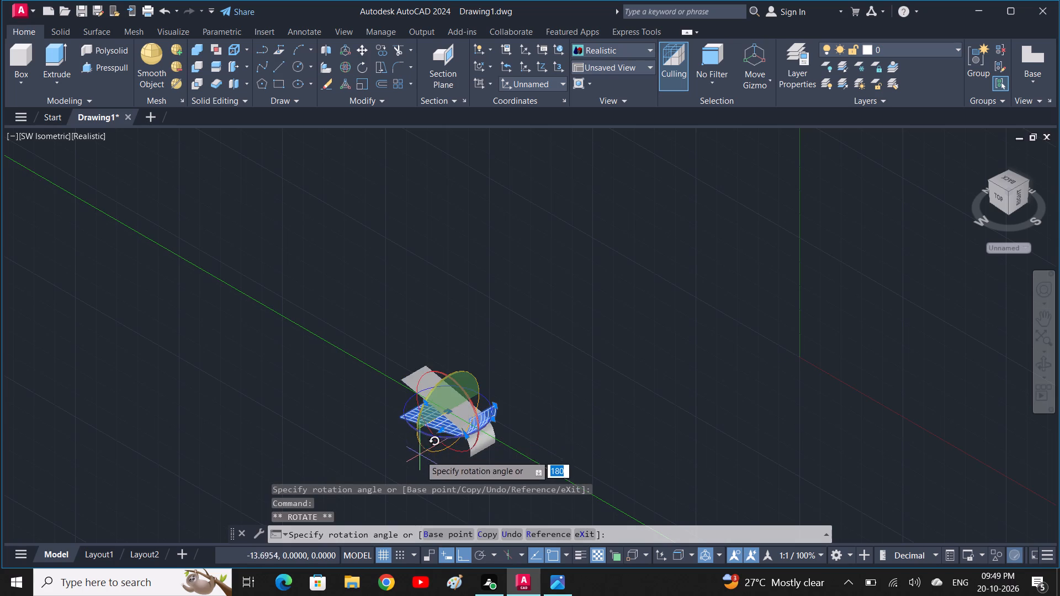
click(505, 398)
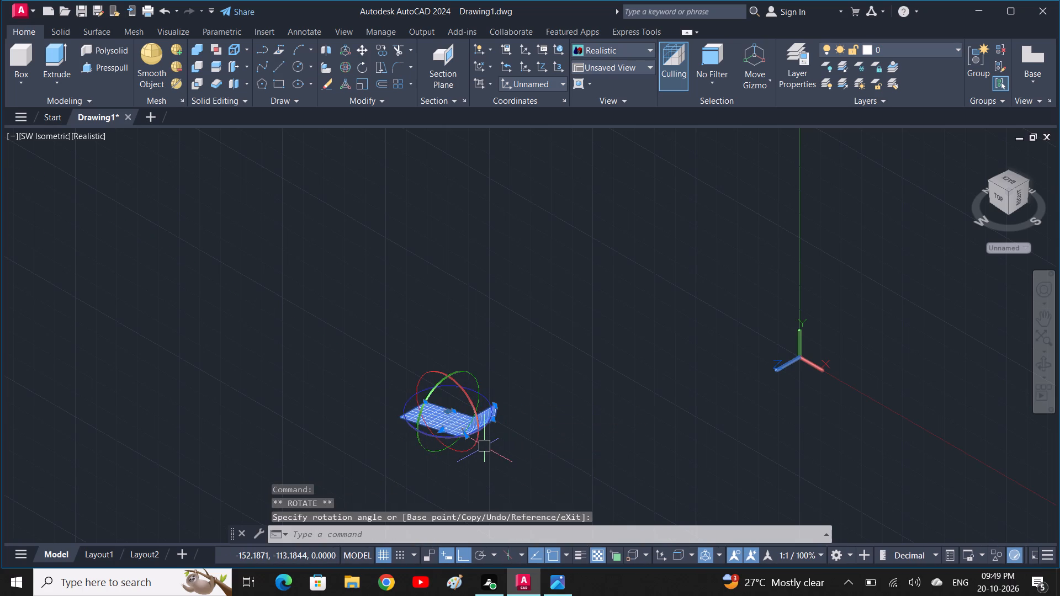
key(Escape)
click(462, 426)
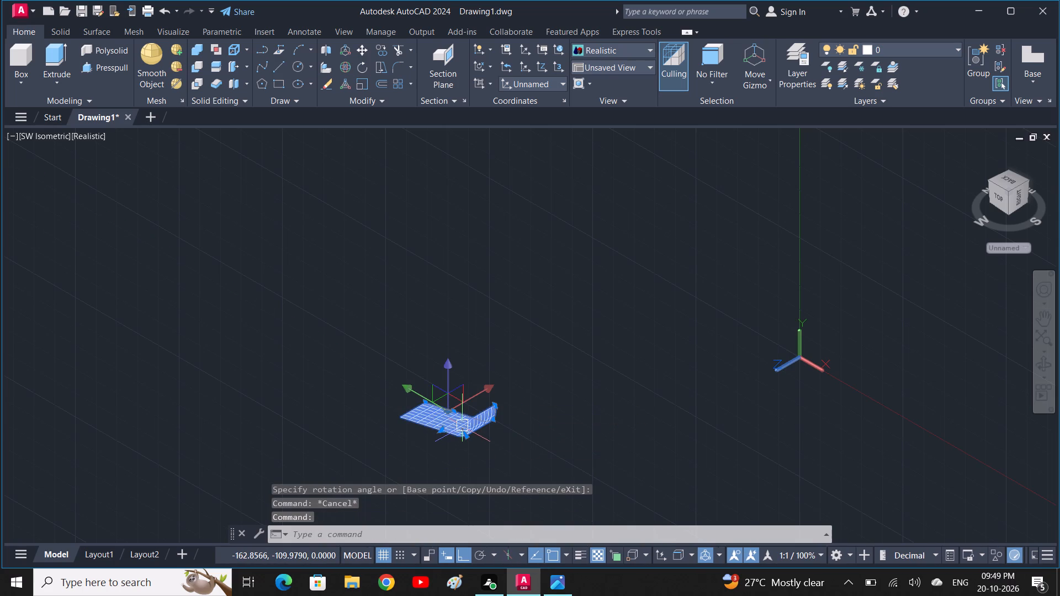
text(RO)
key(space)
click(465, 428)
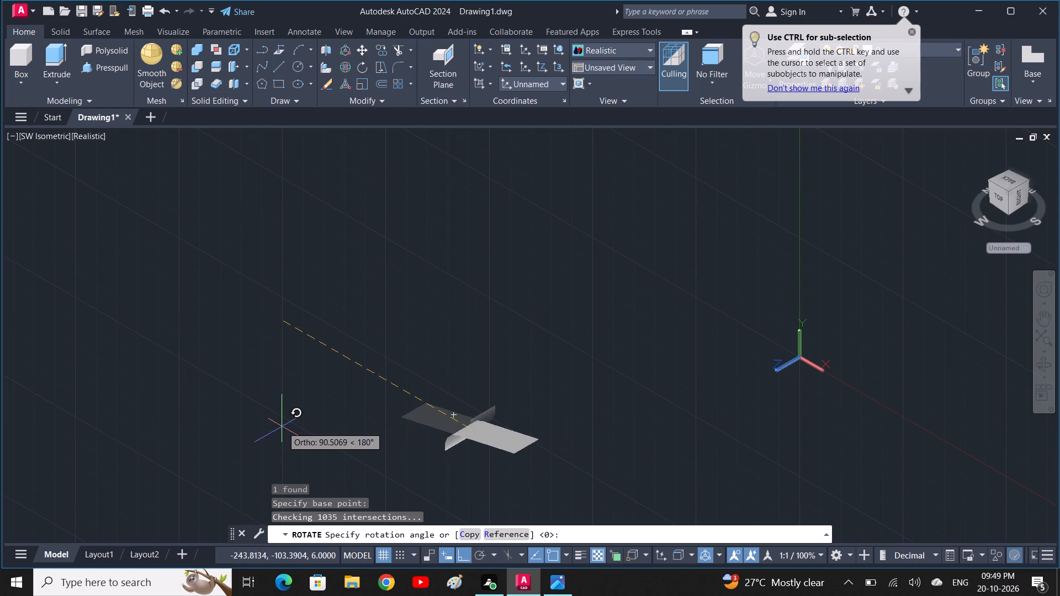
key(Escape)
Delete the extruded fillet surface lying apart from the bracket.
click(462, 412)
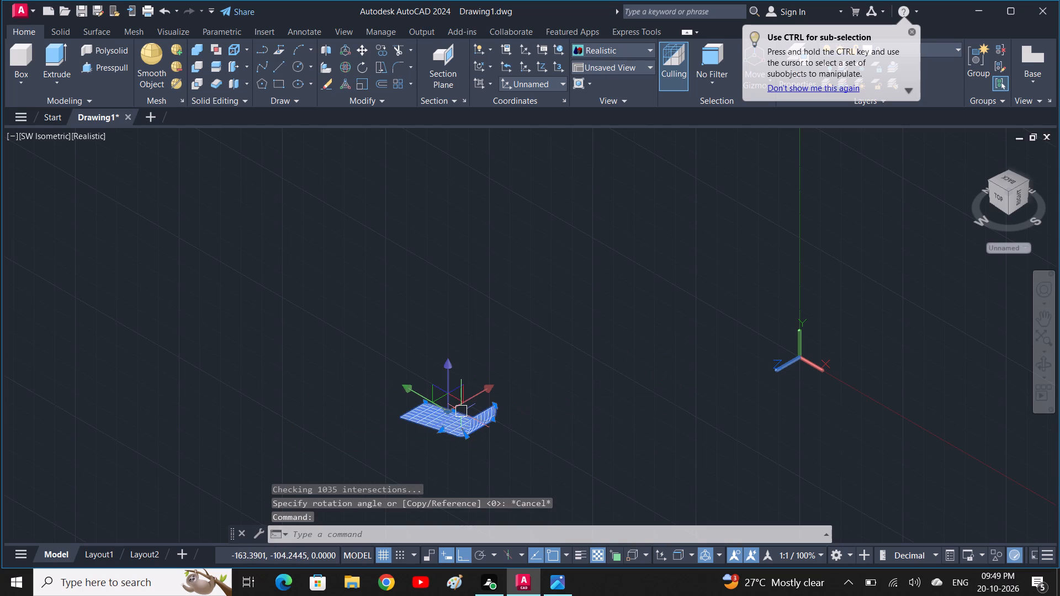
key(Delete)
scroll(466, 425, down, 1)
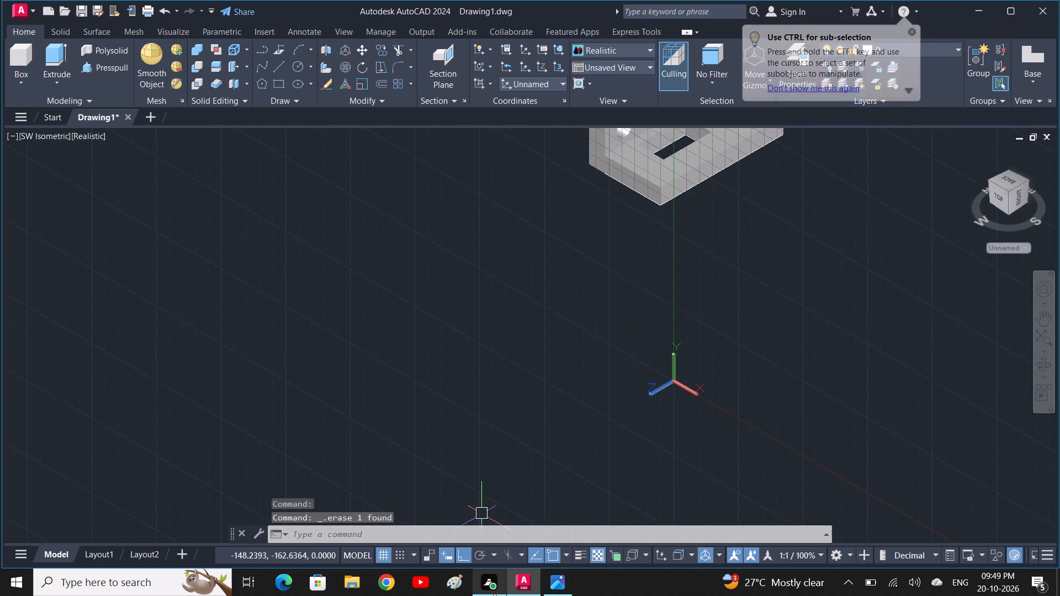
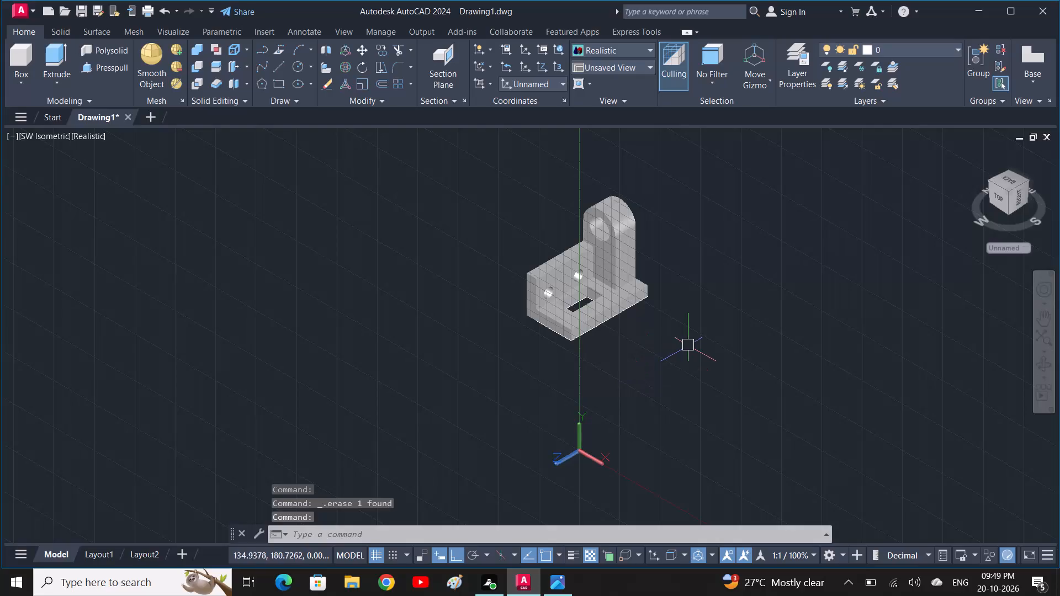
Try to join all the bracket's parts into one object with the JOIN command.
click(690, 345)
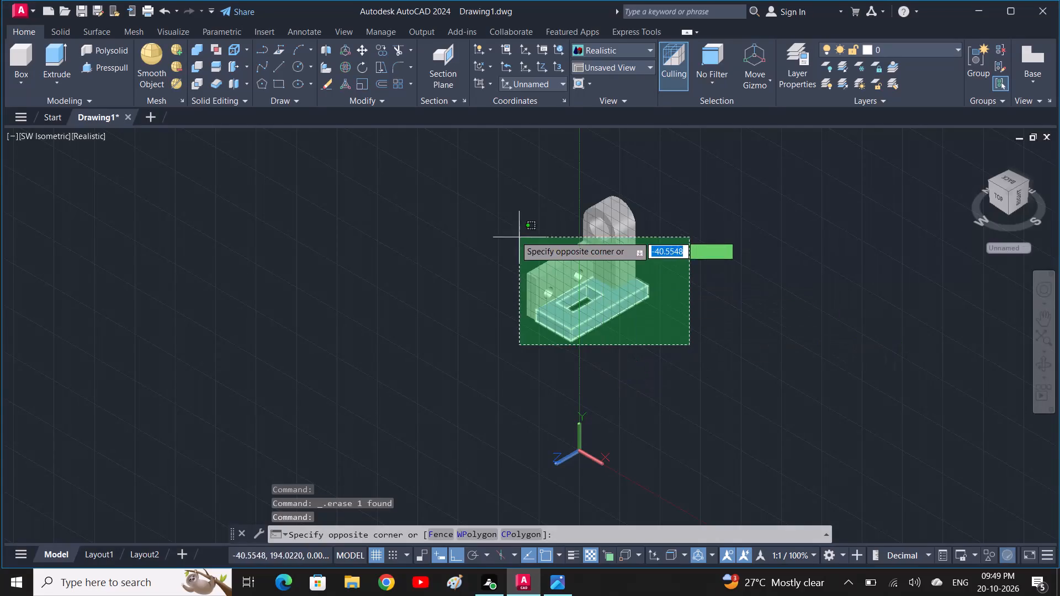
click(494, 214)
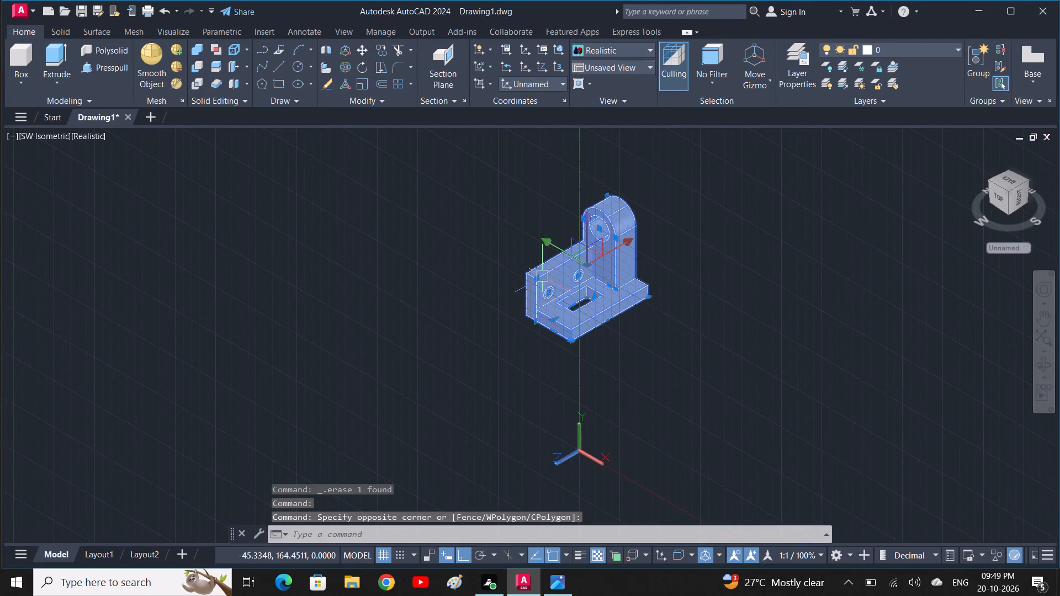
key(j)
key(space)
click(608, 238)
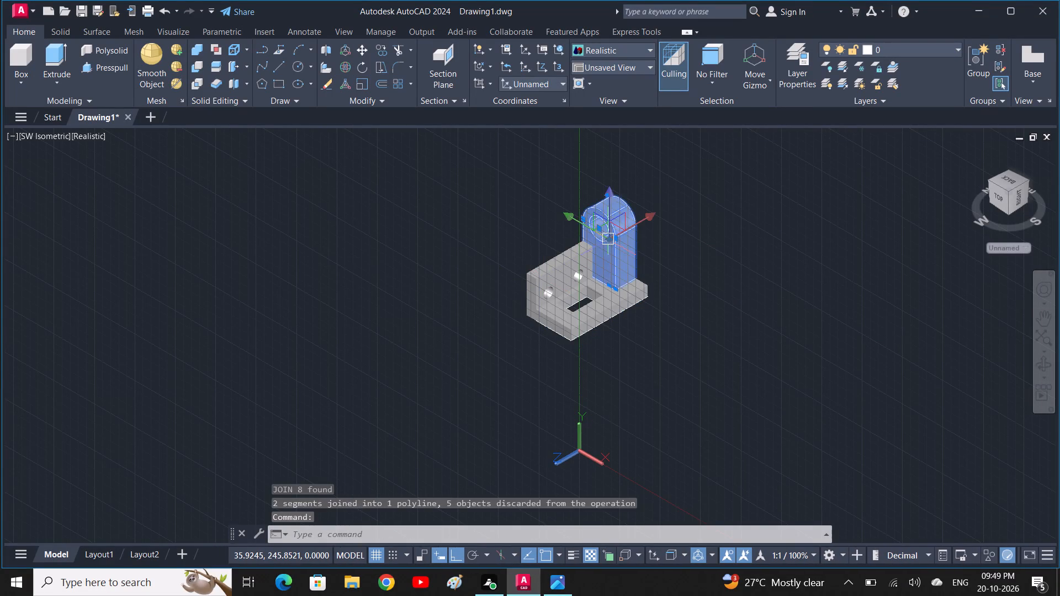
key(Escape)
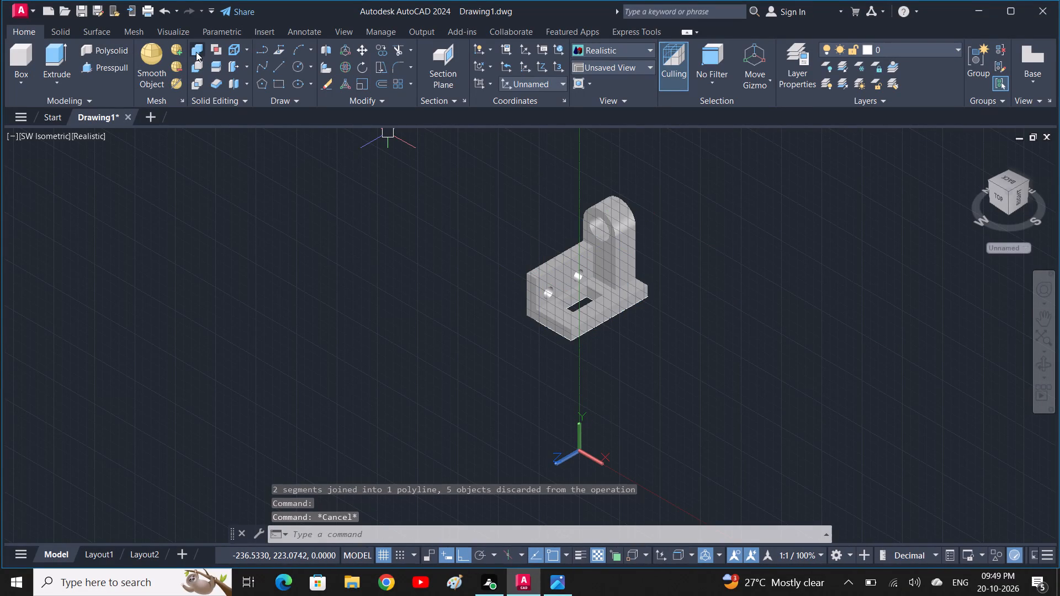
Unite all the bracket's solids into a single solid with the UNION command.
key(n)
key(u)
key(i)
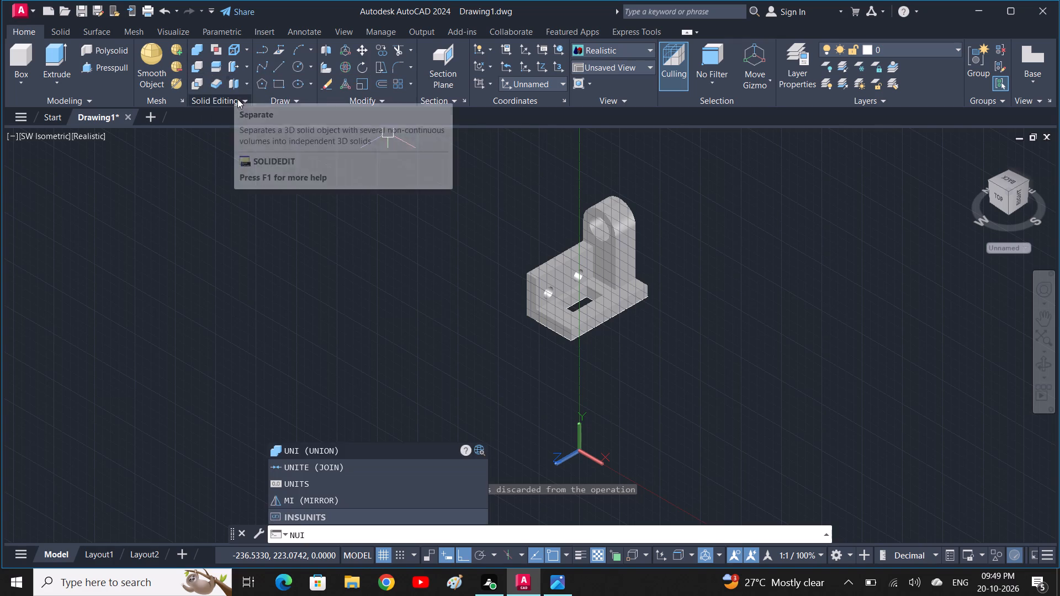
click(329, 448)
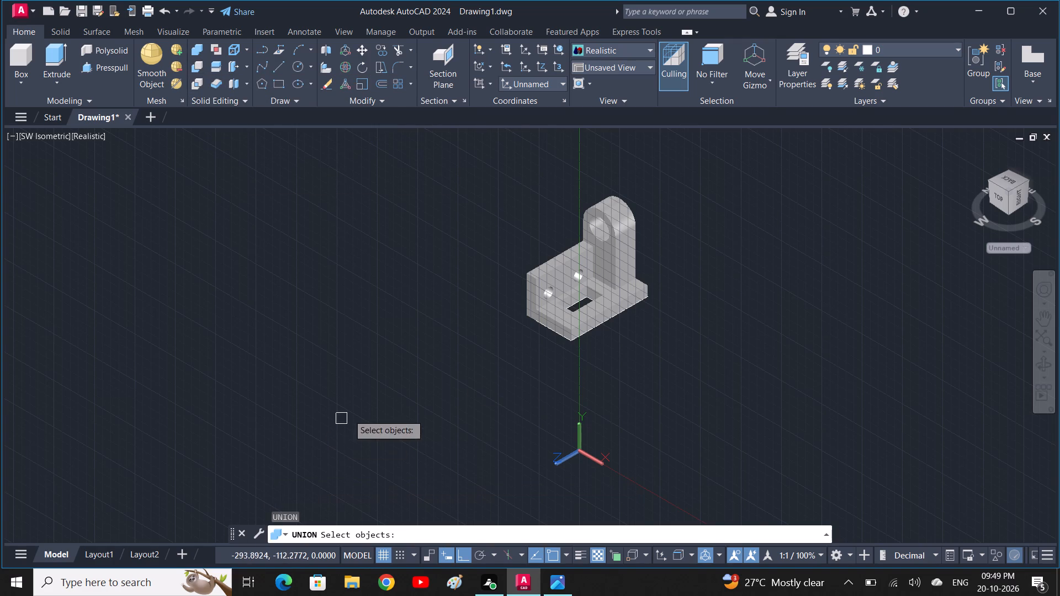
click(701, 391)
click(492, 185)
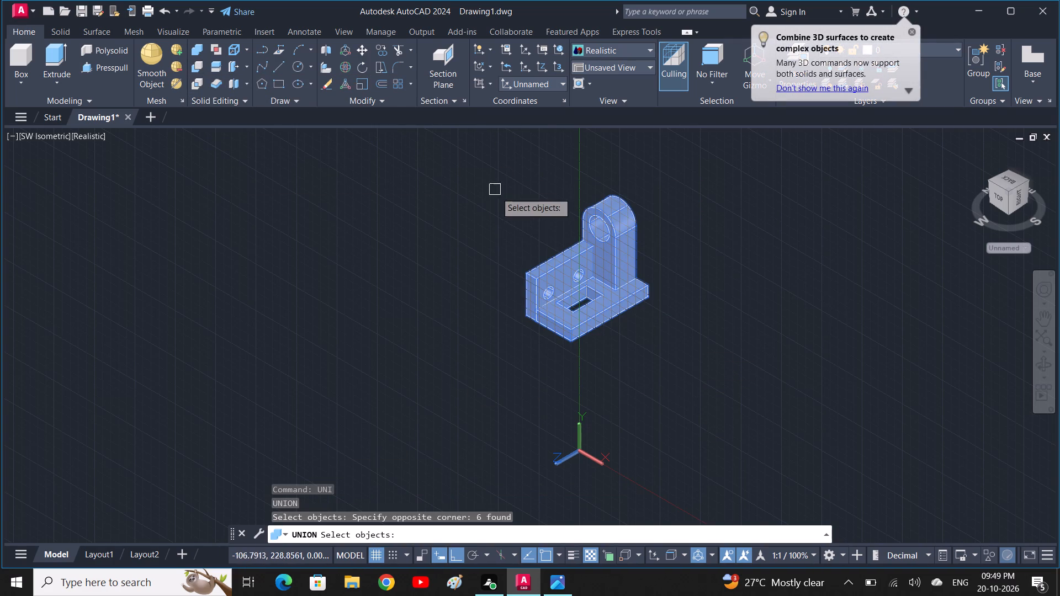
key(space)
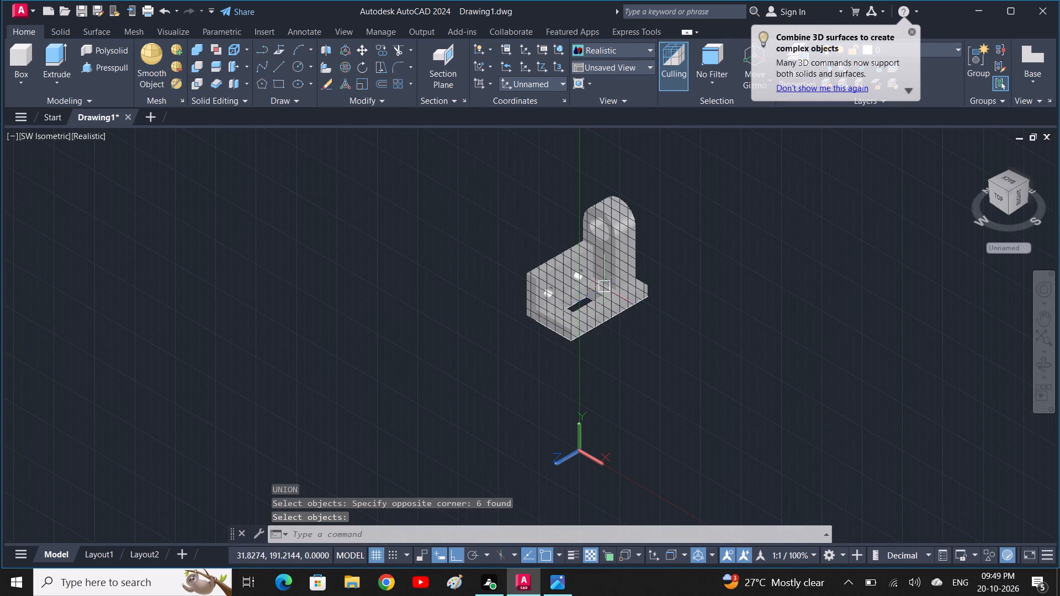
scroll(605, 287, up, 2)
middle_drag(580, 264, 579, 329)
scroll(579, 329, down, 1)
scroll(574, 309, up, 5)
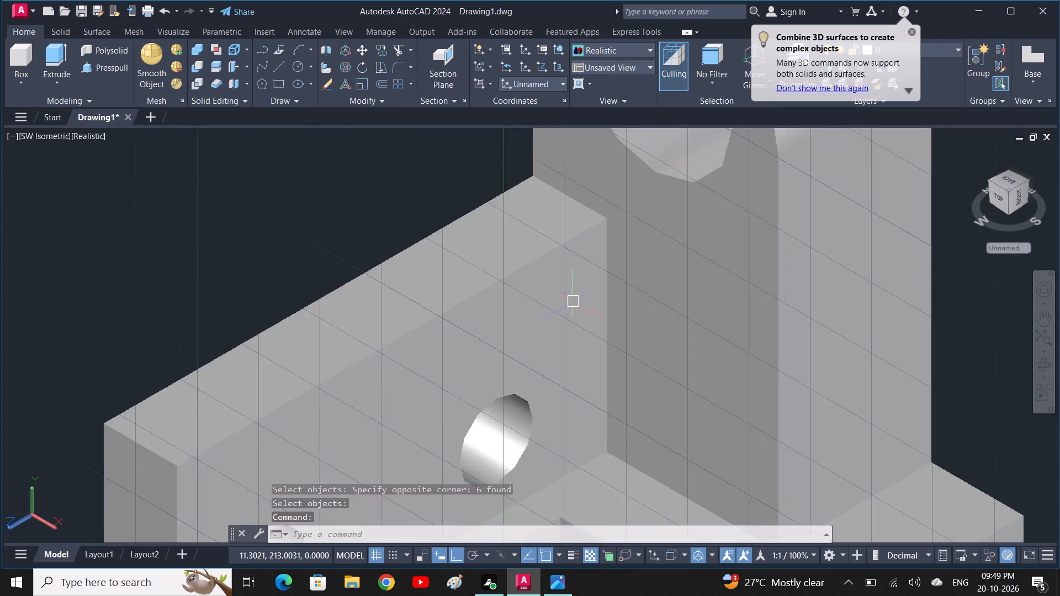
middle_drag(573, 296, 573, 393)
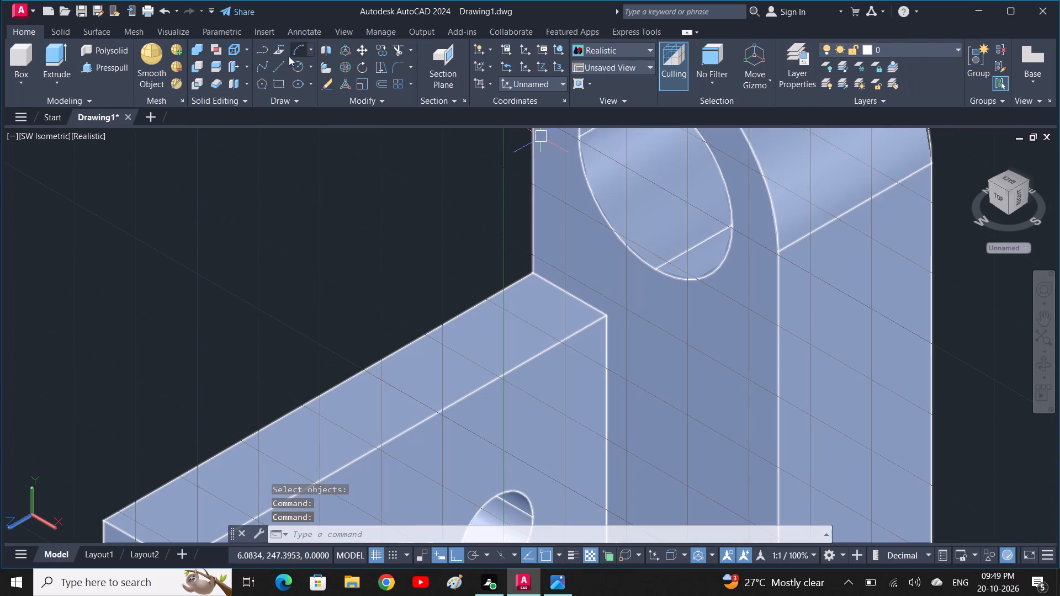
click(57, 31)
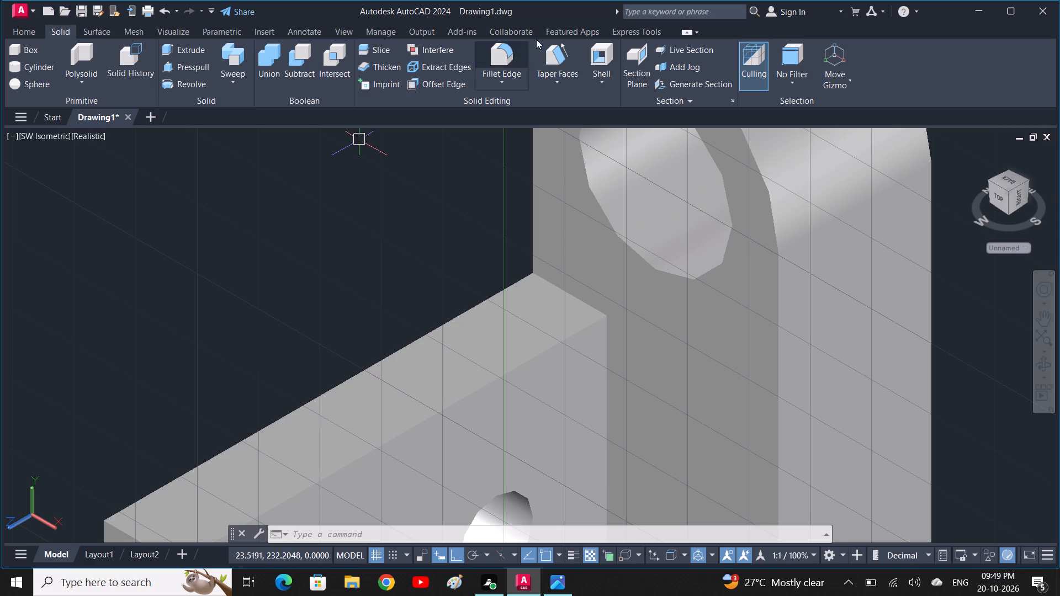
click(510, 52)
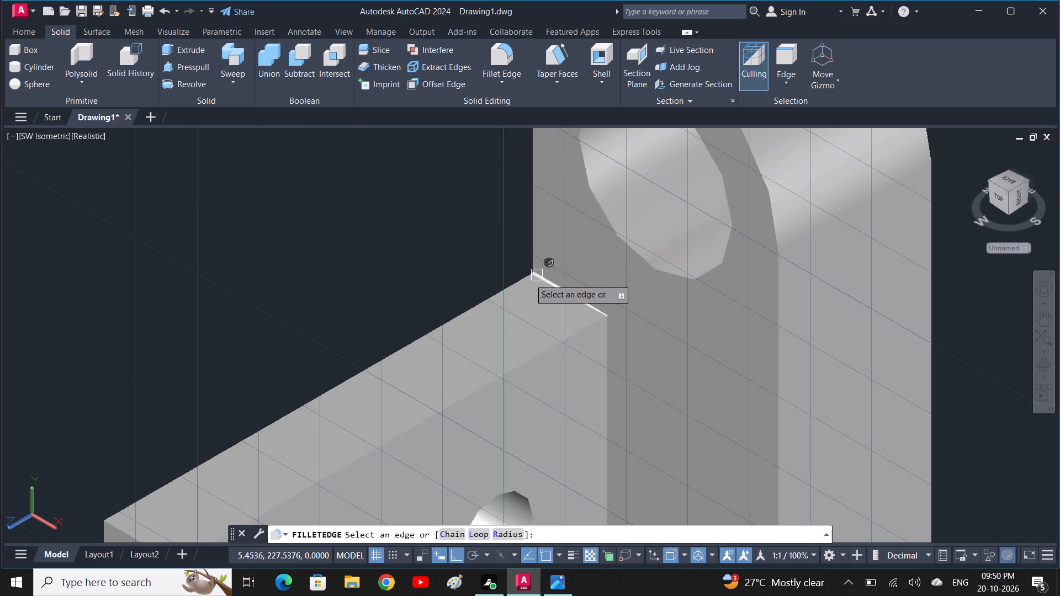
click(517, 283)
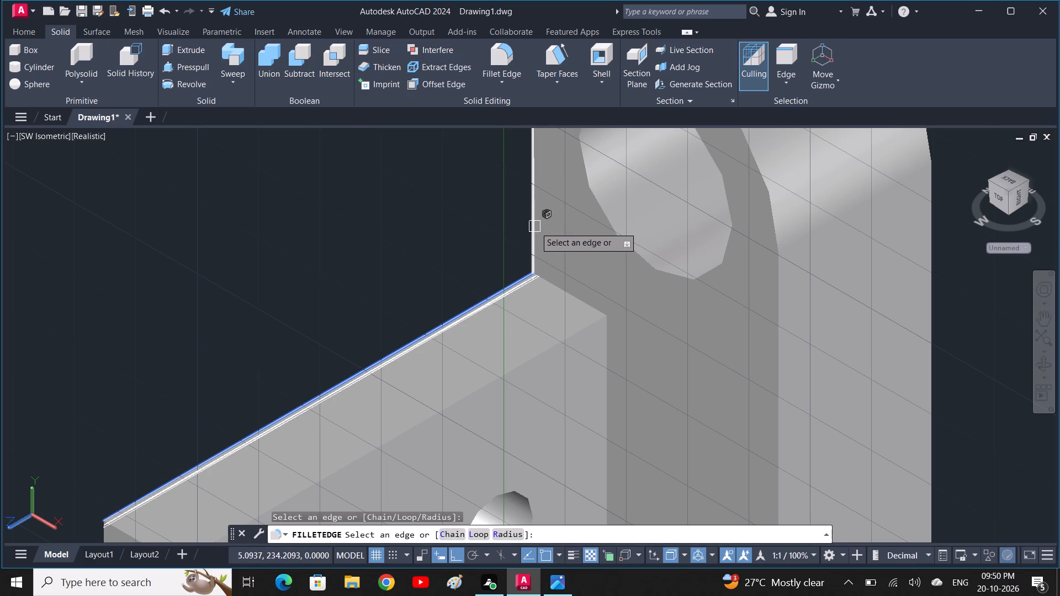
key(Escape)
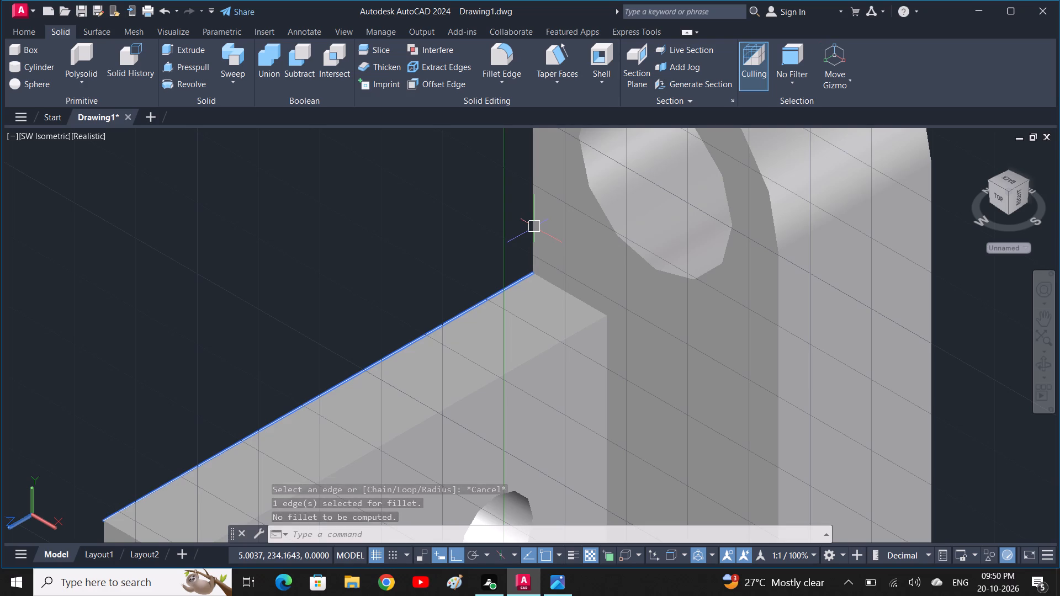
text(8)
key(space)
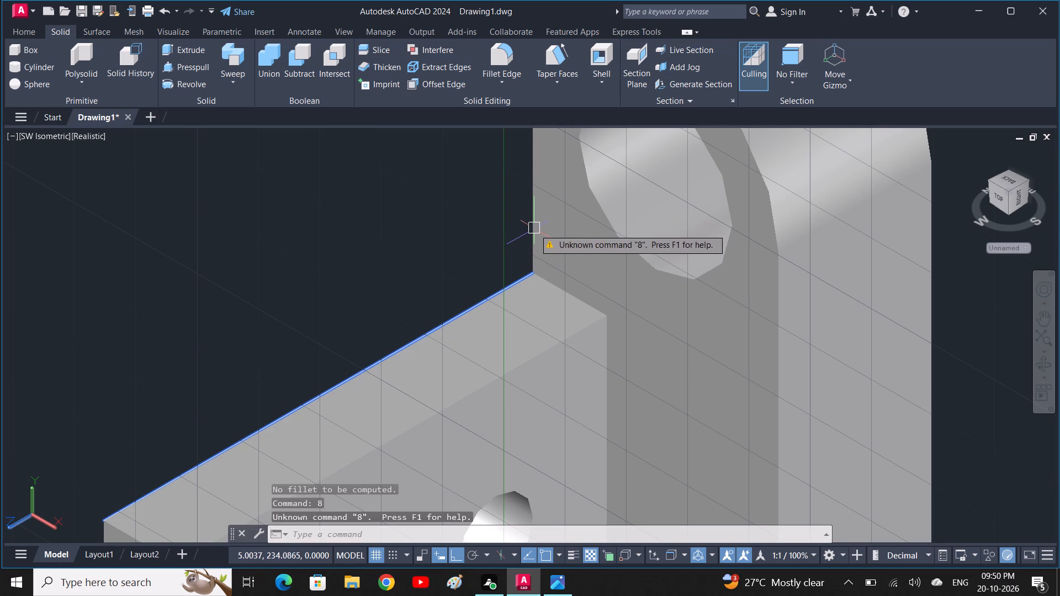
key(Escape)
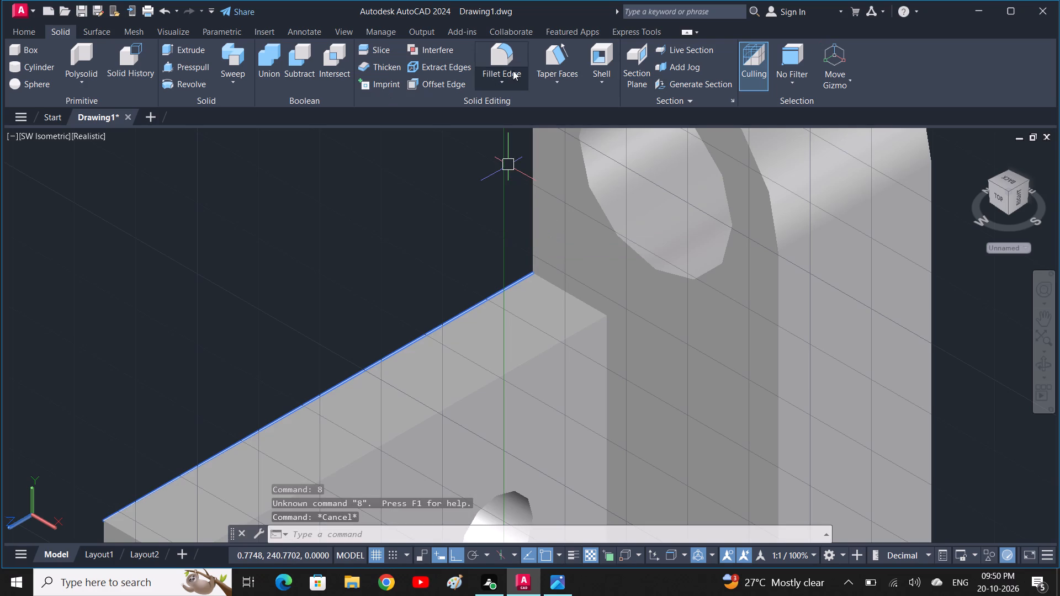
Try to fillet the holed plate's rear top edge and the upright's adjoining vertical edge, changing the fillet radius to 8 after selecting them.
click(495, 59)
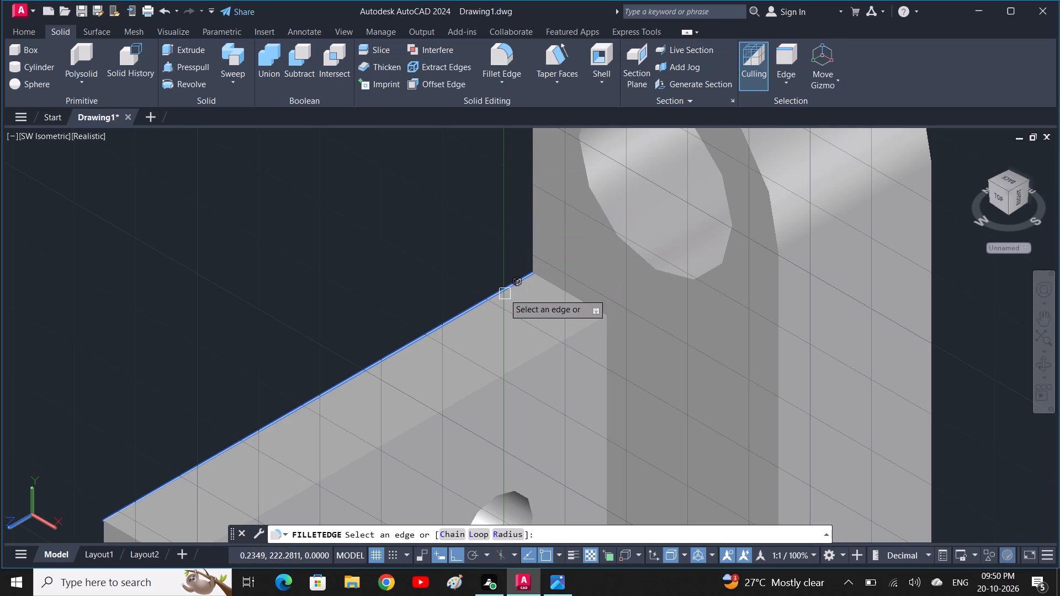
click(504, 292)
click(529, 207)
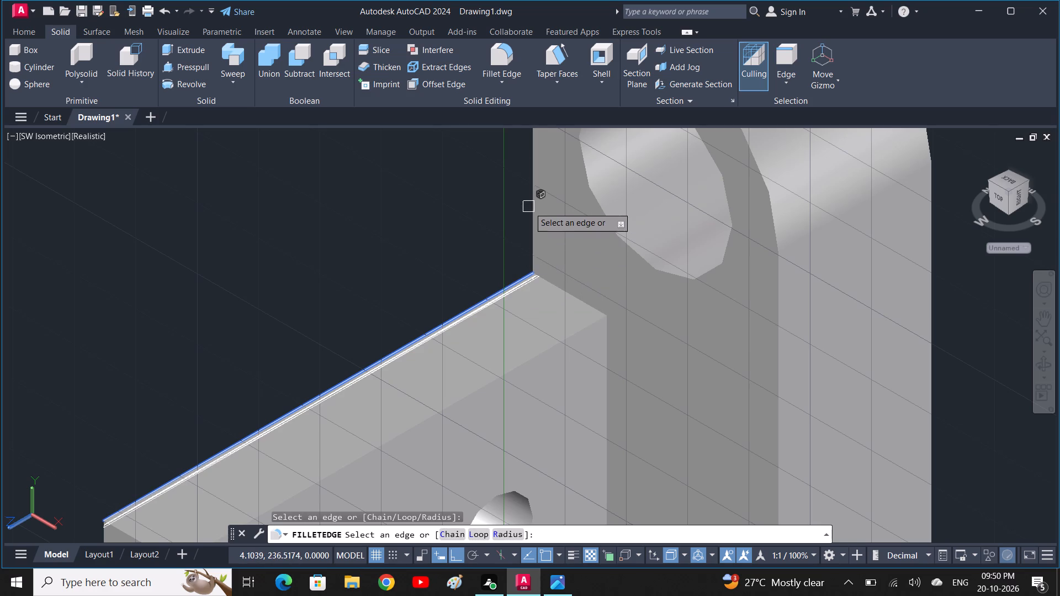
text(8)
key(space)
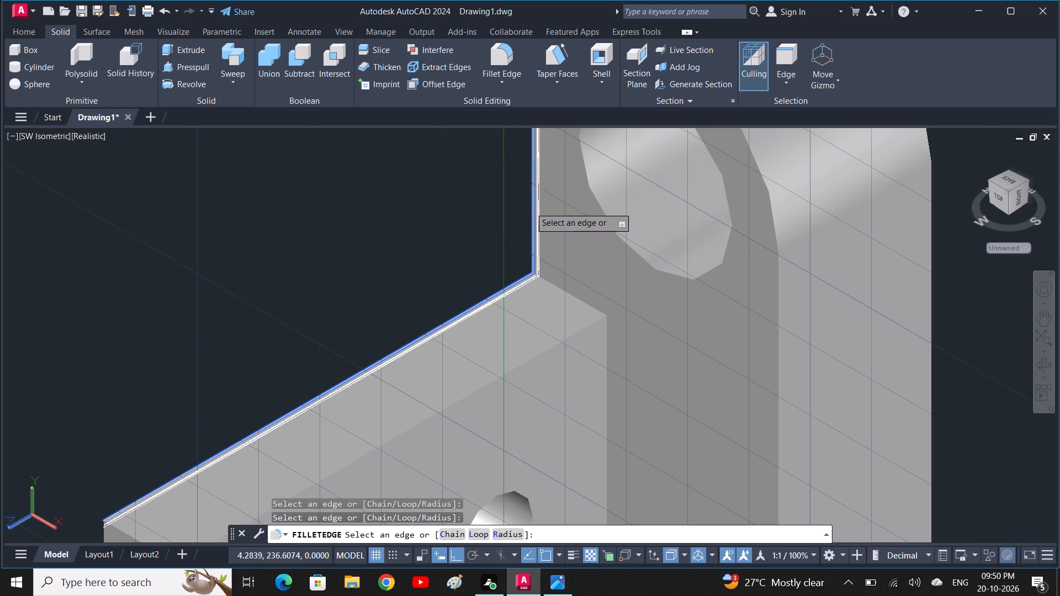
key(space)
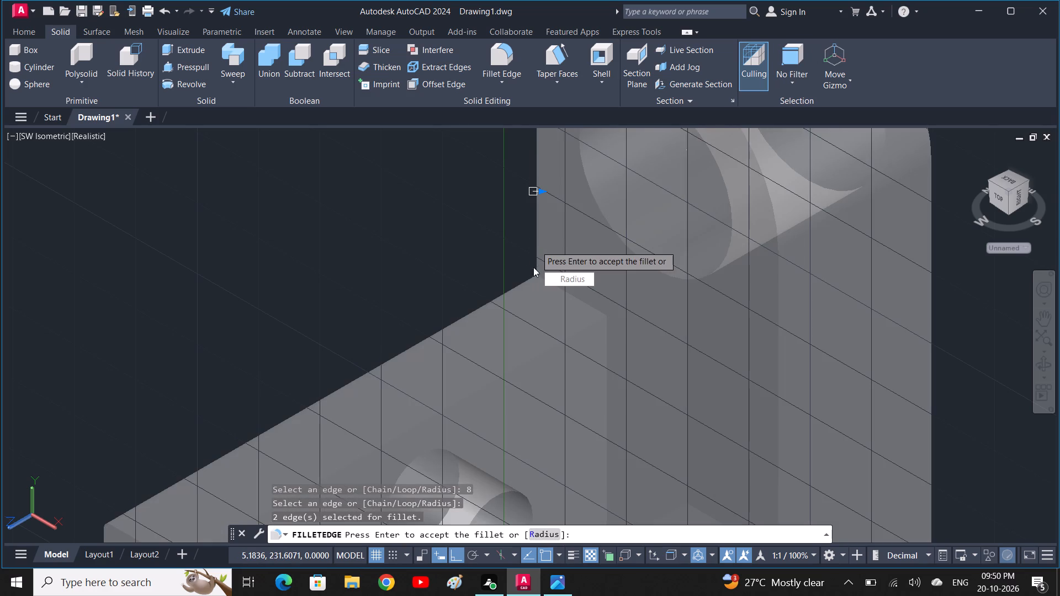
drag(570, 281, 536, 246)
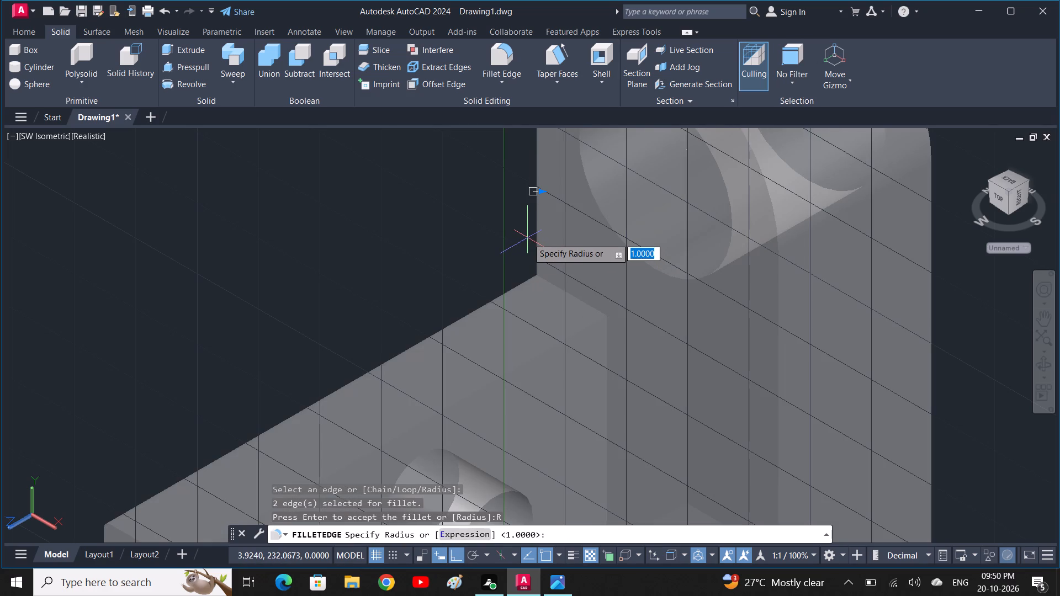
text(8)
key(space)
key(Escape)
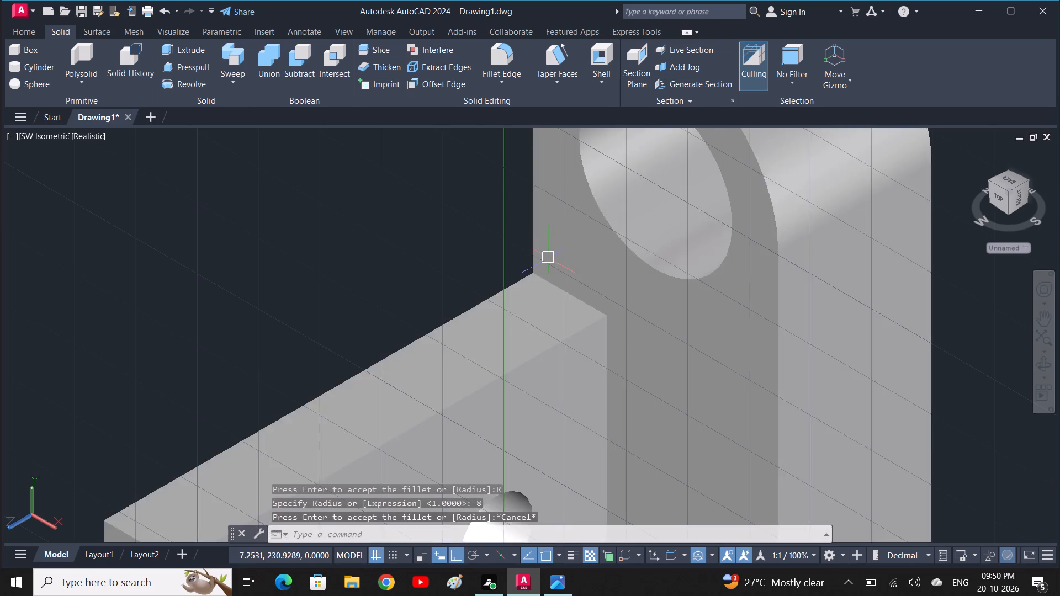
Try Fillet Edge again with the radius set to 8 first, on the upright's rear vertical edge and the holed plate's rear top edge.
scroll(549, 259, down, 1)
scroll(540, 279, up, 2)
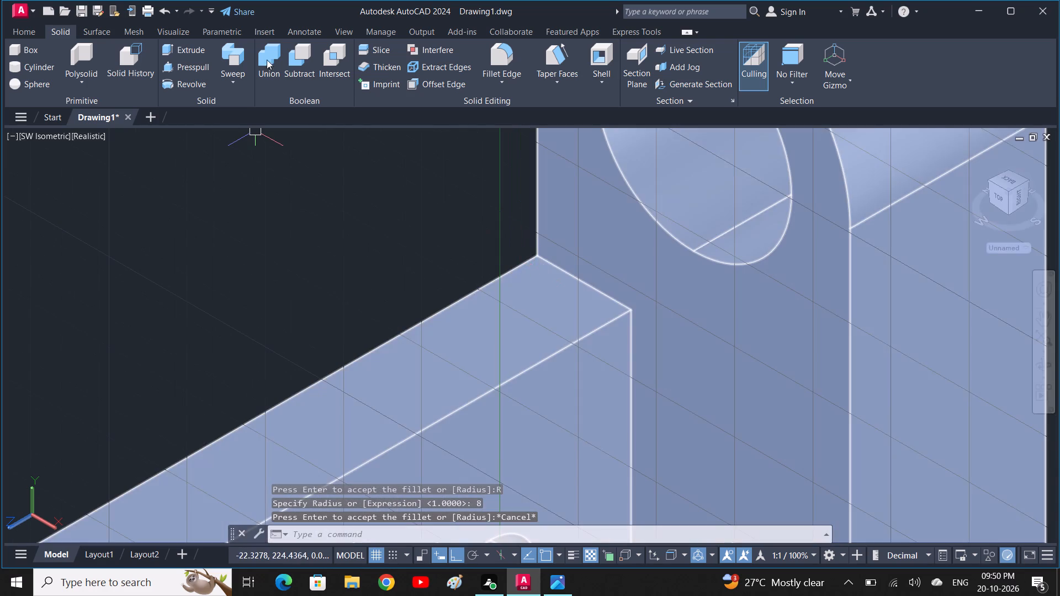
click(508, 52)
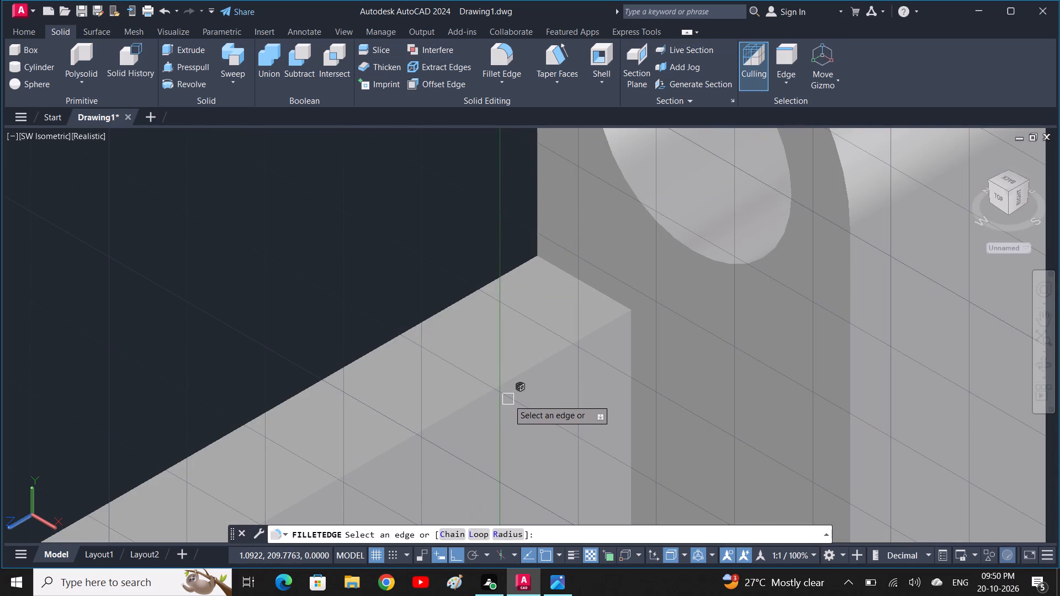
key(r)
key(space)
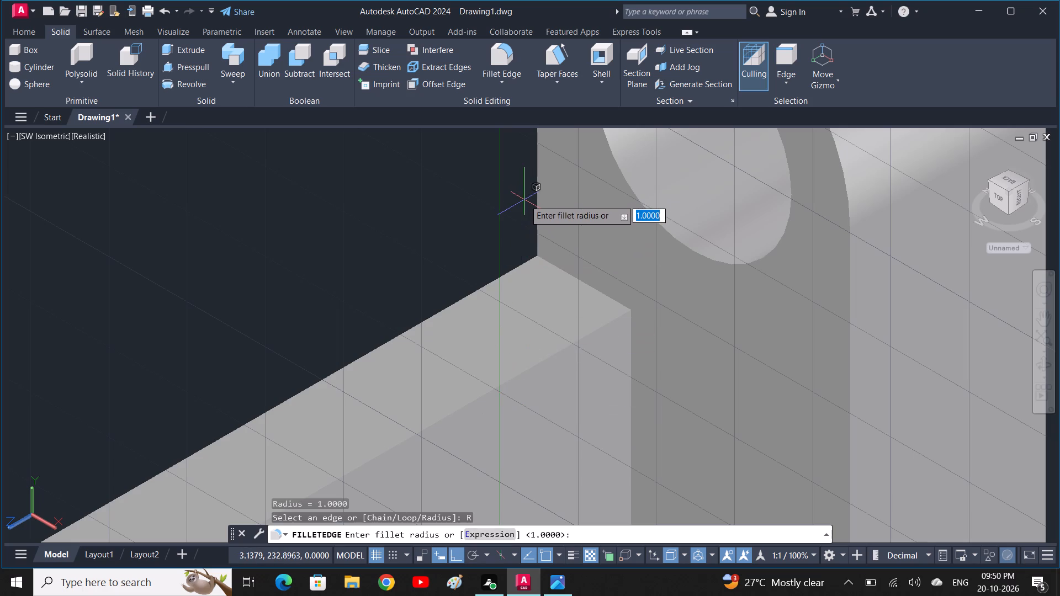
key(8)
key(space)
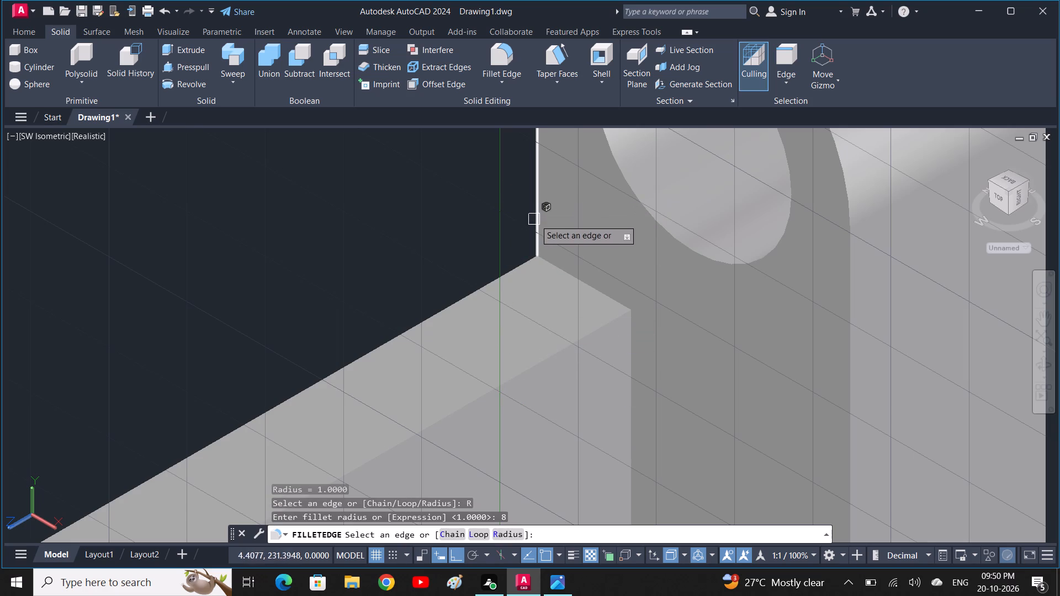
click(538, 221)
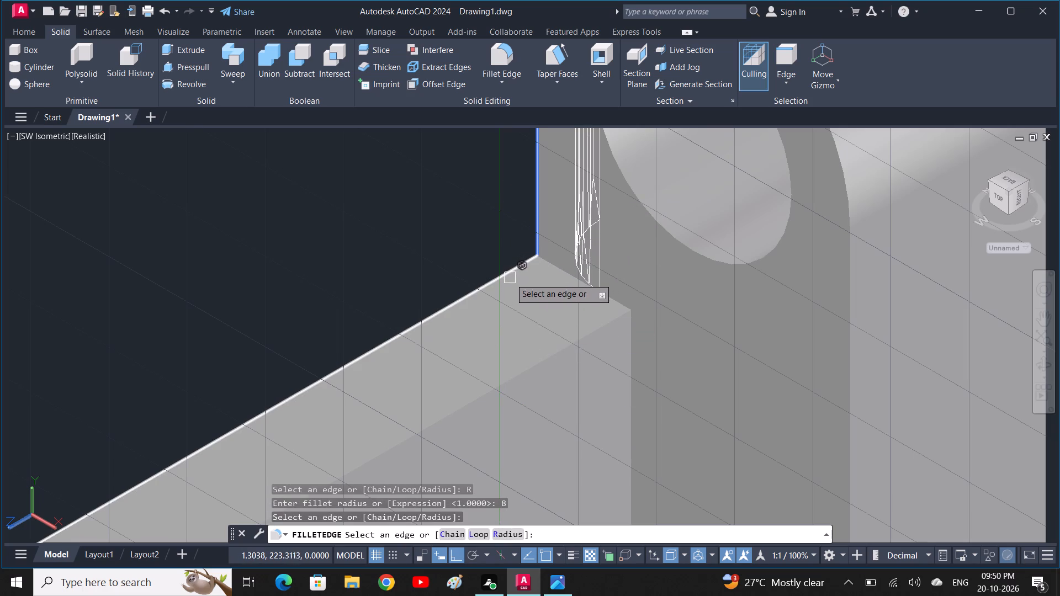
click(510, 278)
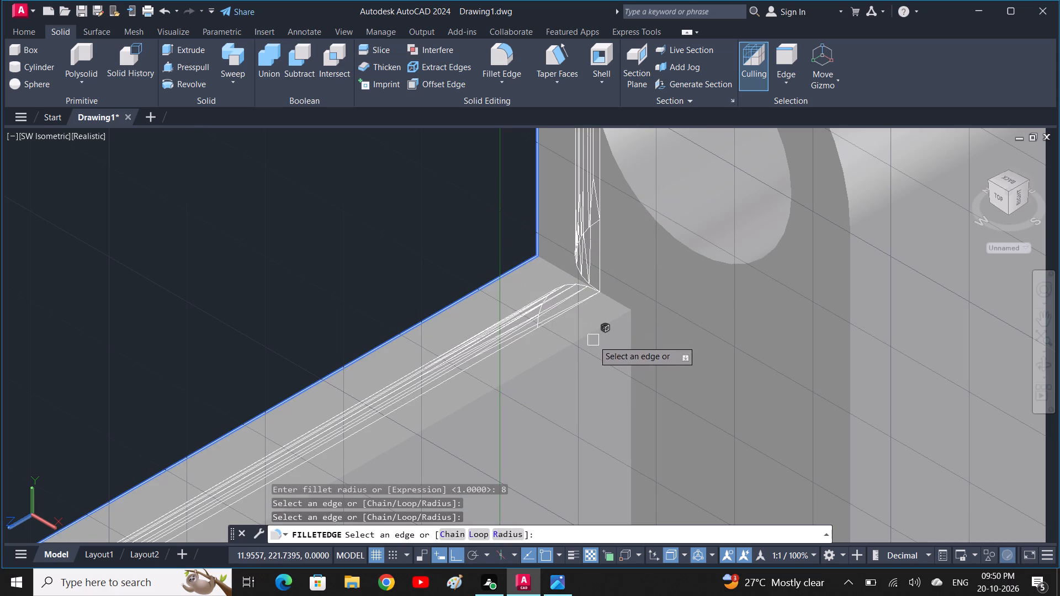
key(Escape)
Fillet the upright's rear vertical edge and the holed plate's rear top edge with radius 1.
key(space)
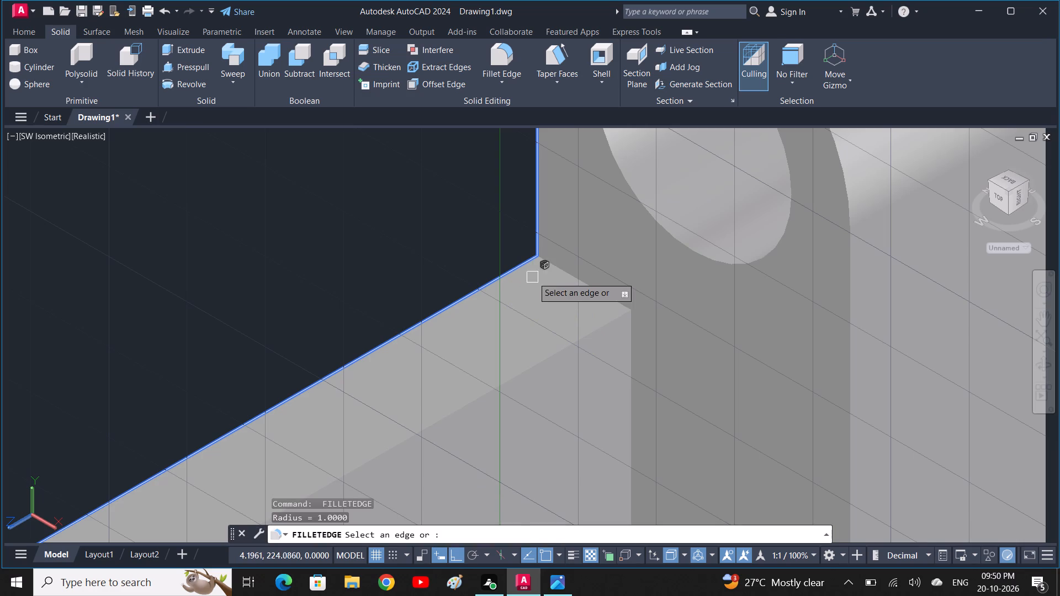
click(539, 222)
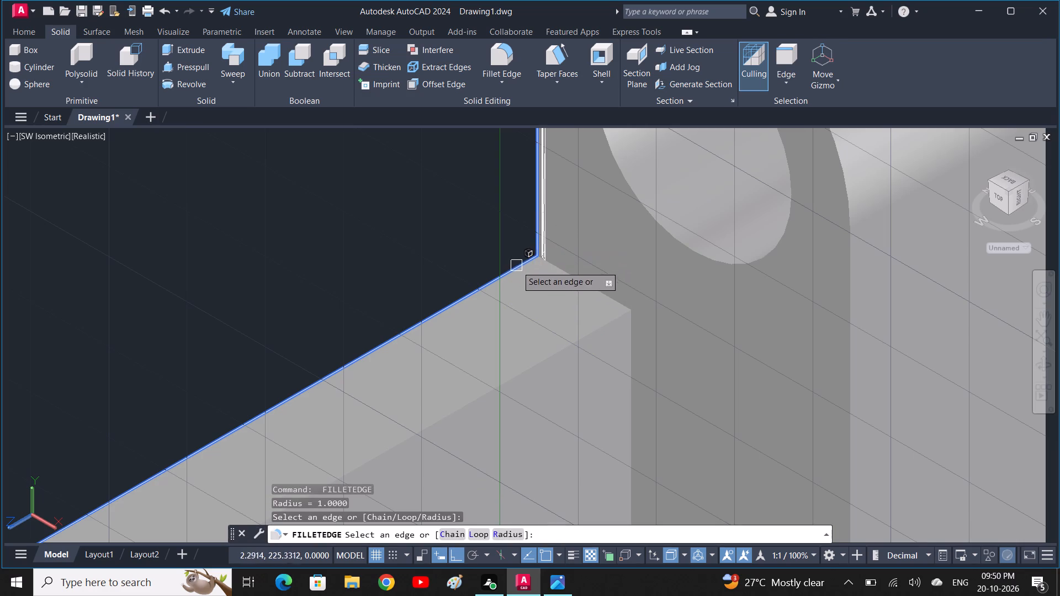
click(496, 276)
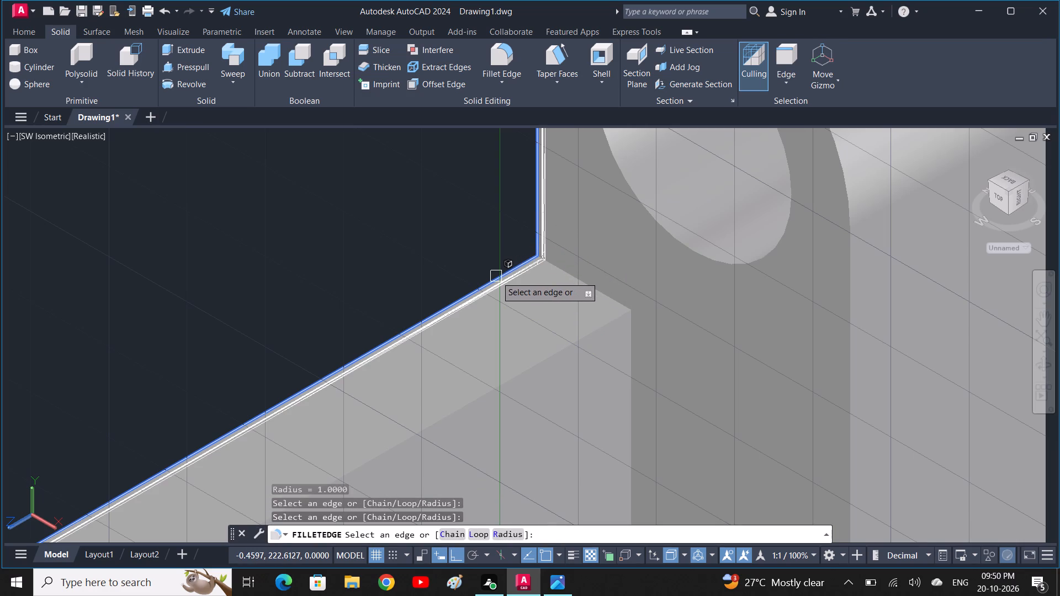
key(space)
key(space)
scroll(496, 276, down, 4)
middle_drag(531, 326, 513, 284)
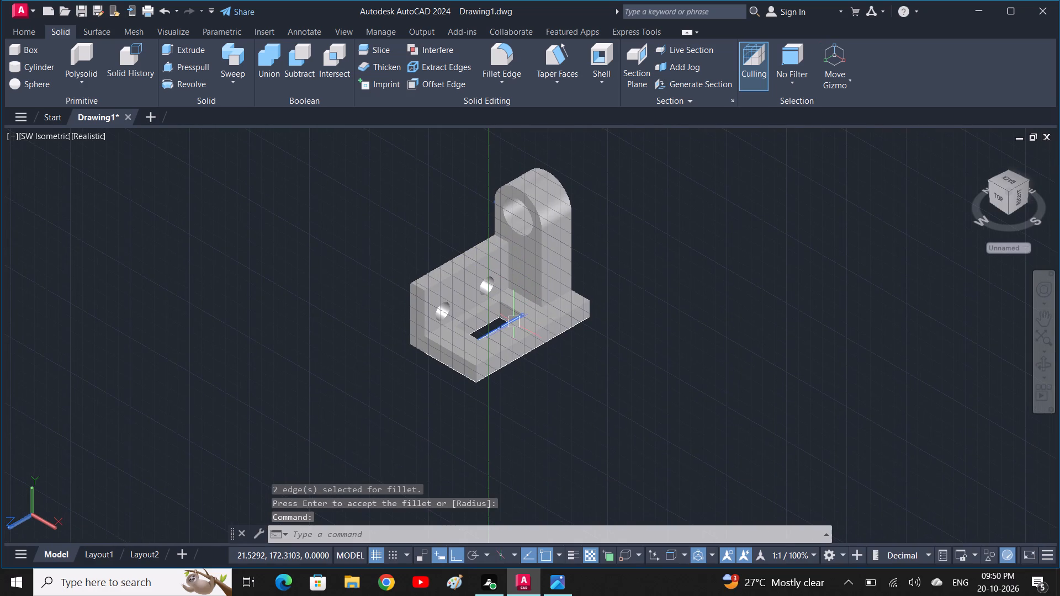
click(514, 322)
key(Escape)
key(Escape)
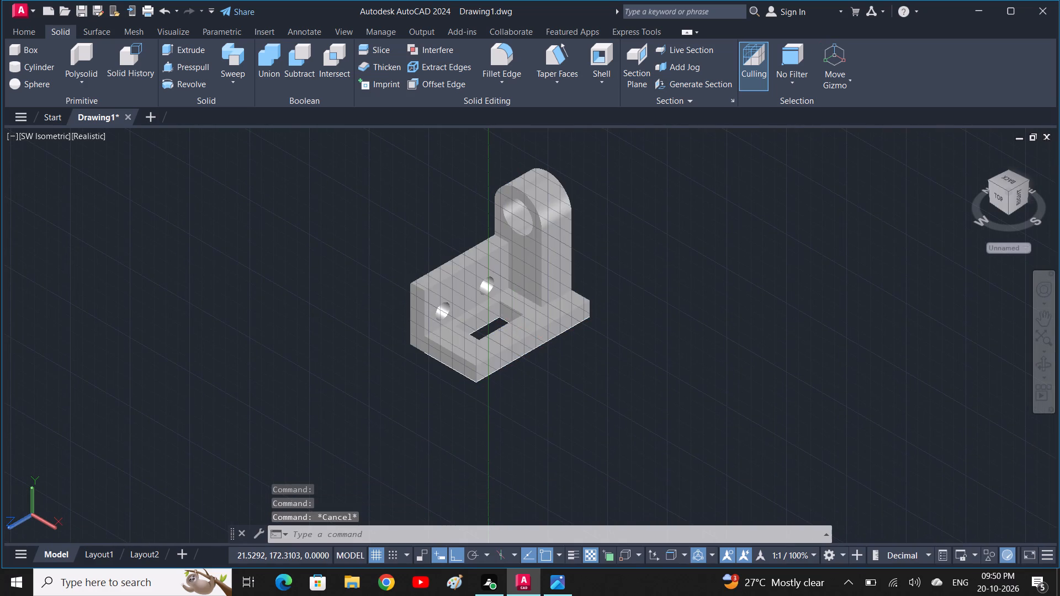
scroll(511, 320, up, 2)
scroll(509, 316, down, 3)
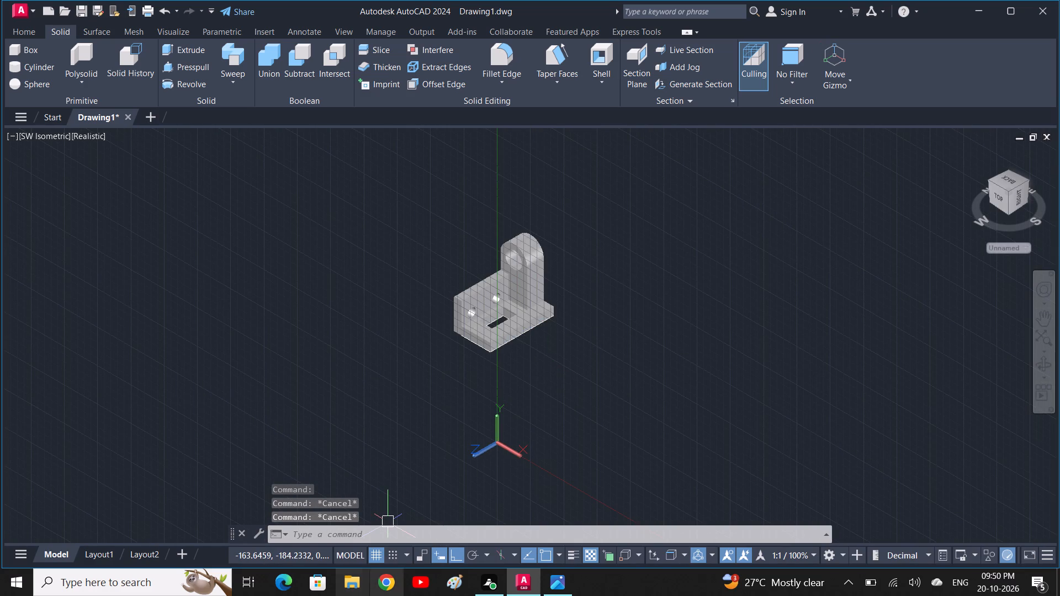
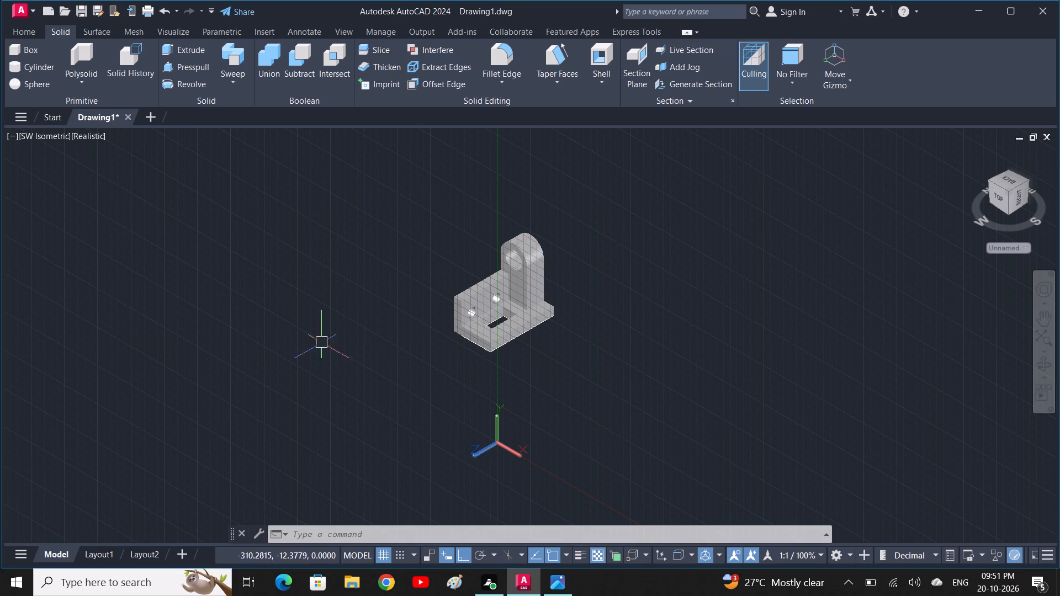
Move the united bracket solid clear of the two leftover rectangle outlines beneath it.
scroll(541, 350, up, 3)
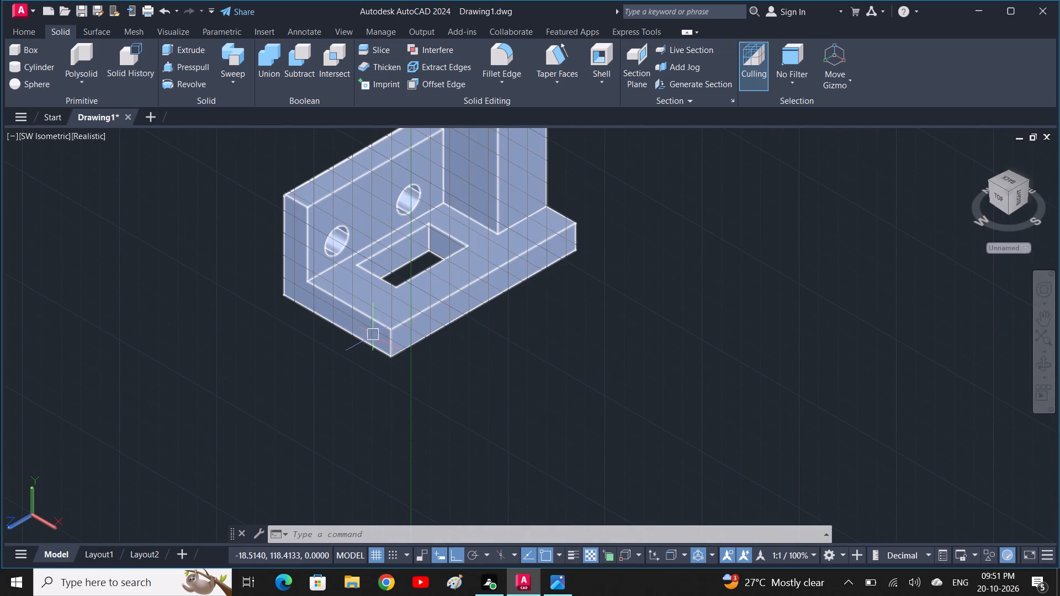
click(377, 340)
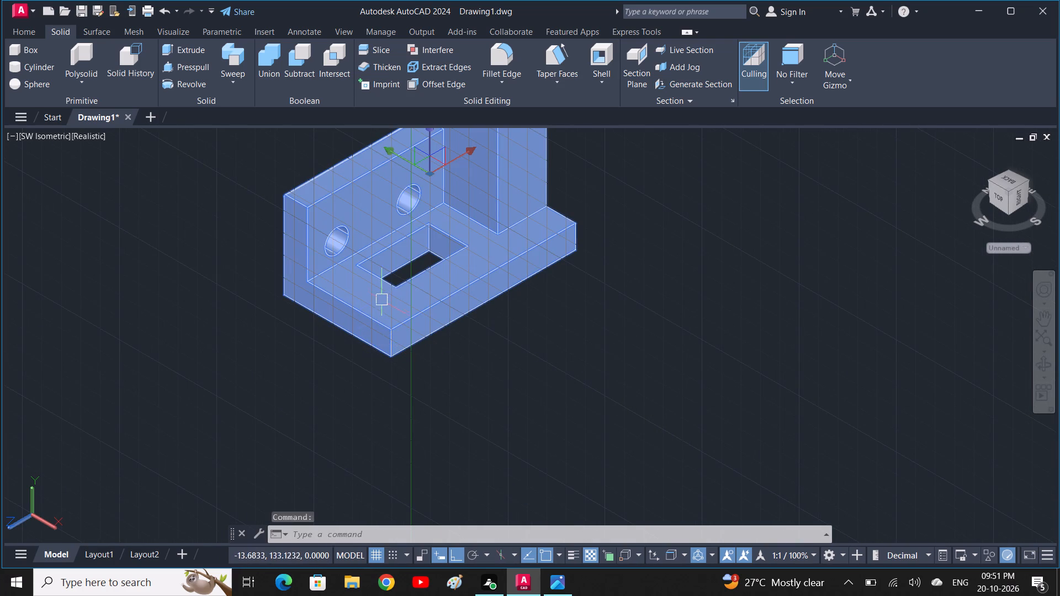
drag(381, 295, 645, 331)
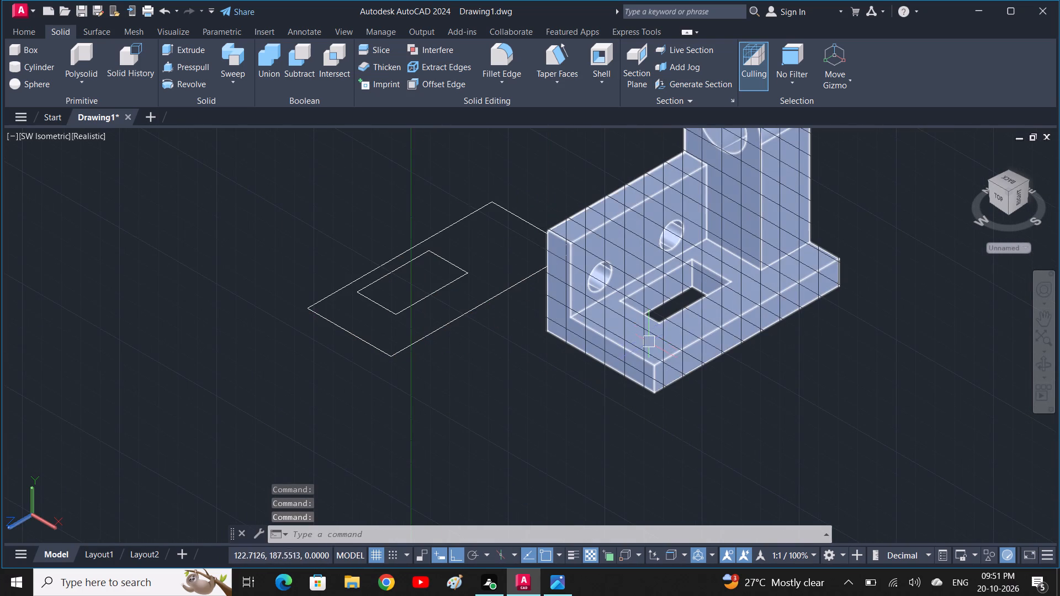
drag(649, 343, 821, 375)
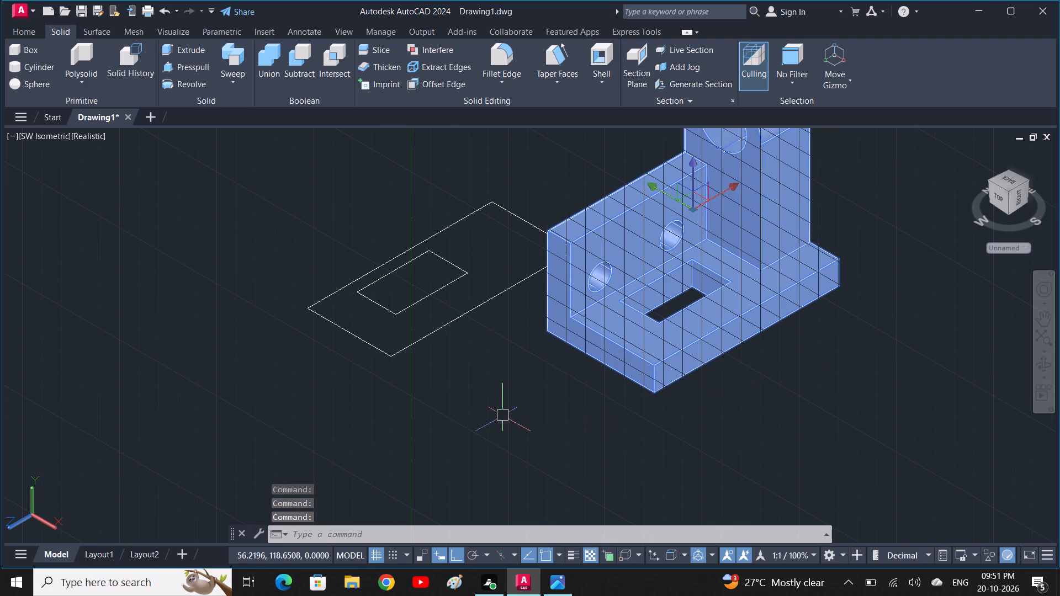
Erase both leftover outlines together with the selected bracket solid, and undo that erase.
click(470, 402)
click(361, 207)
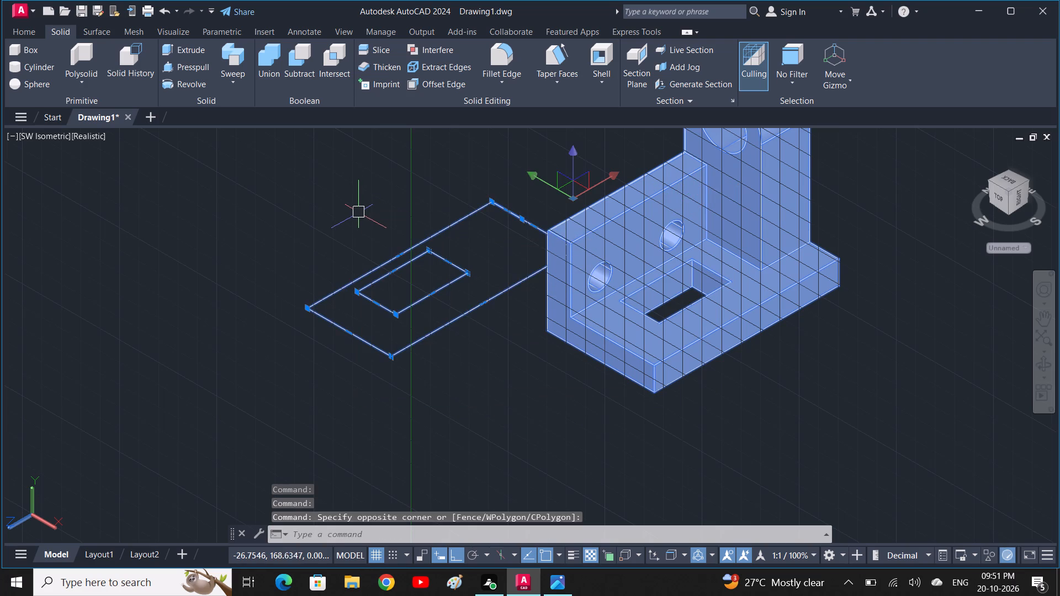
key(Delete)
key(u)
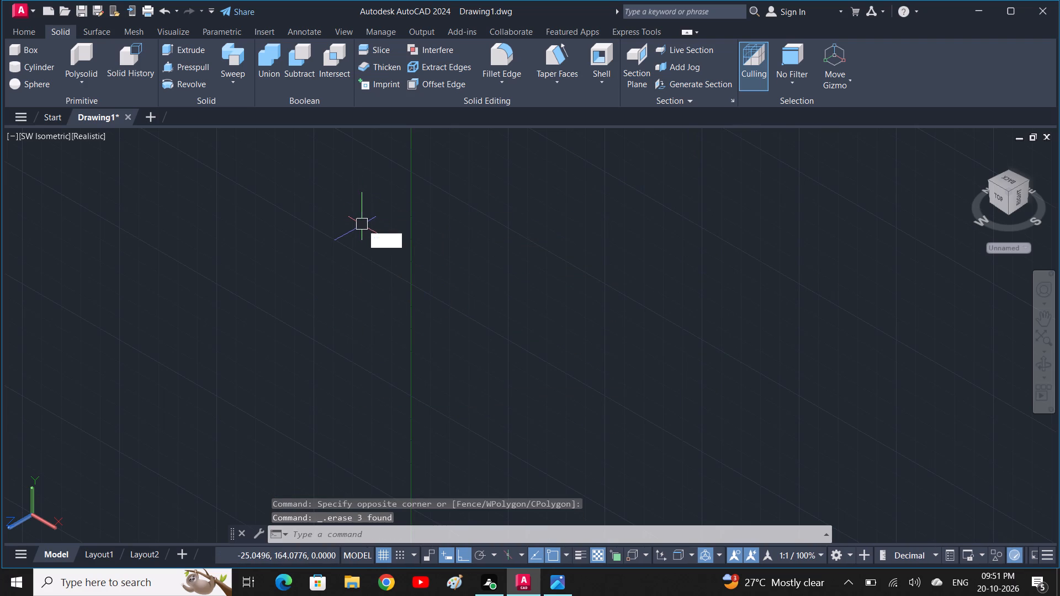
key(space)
Erase the leftover outer base rectangle and the inner slot rectangle, keeping the bracket solid.
click(434, 327)
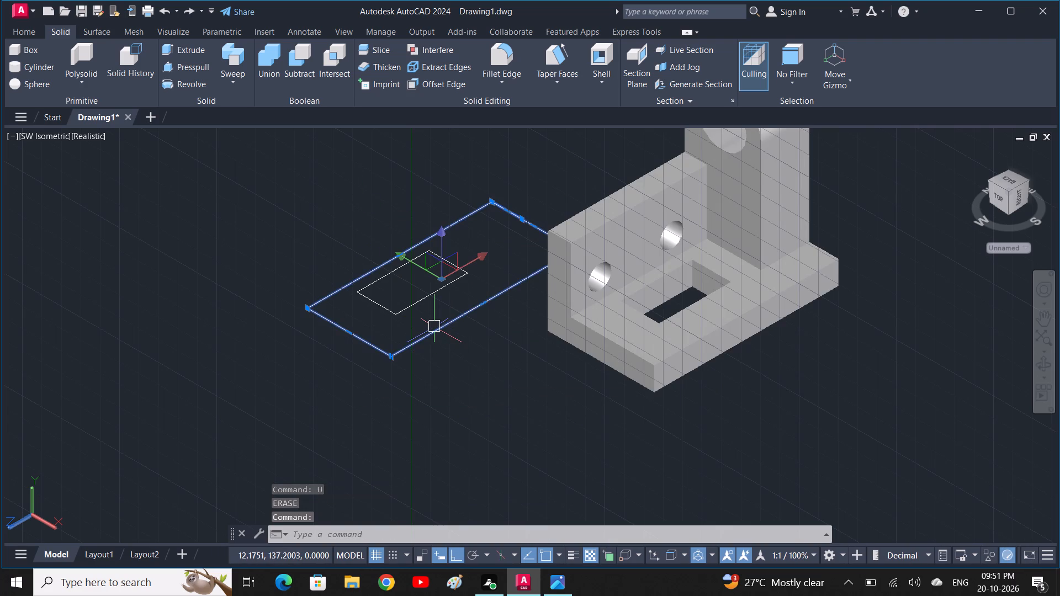
key(Delete)
click(428, 305)
click(427, 301)
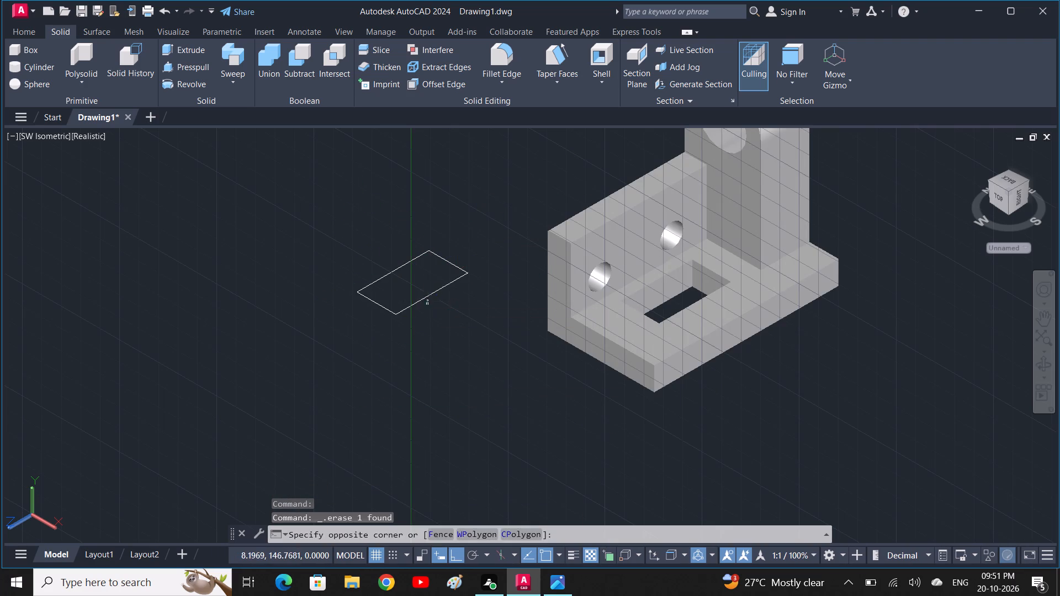
click(426, 294)
key(Delete)
Move the bracket solid farther away from the origin and clear the selection.
scroll(426, 294, down, 2)
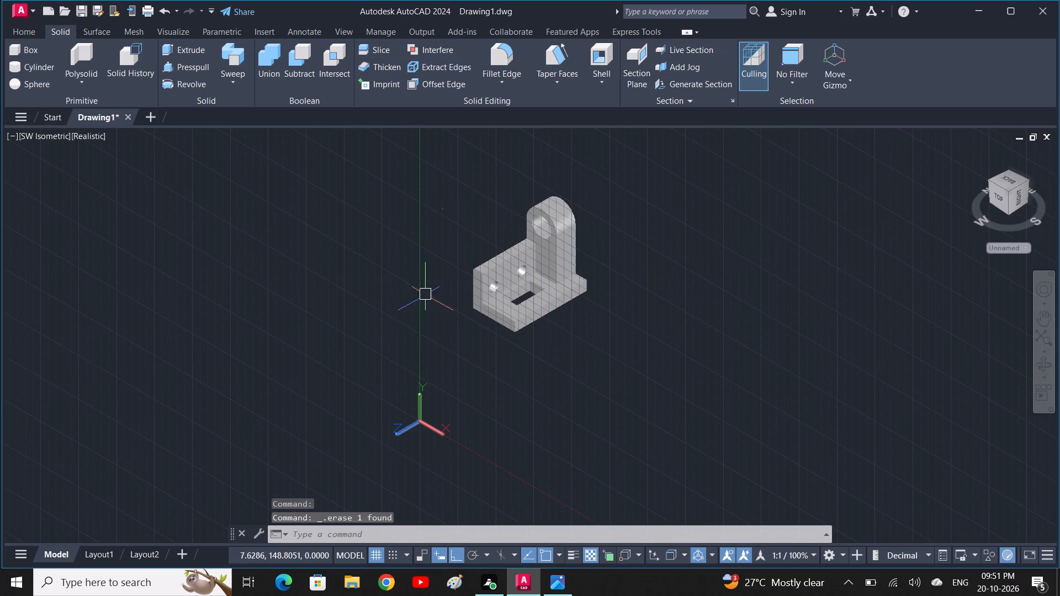
click(619, 368)
click(453, 252)
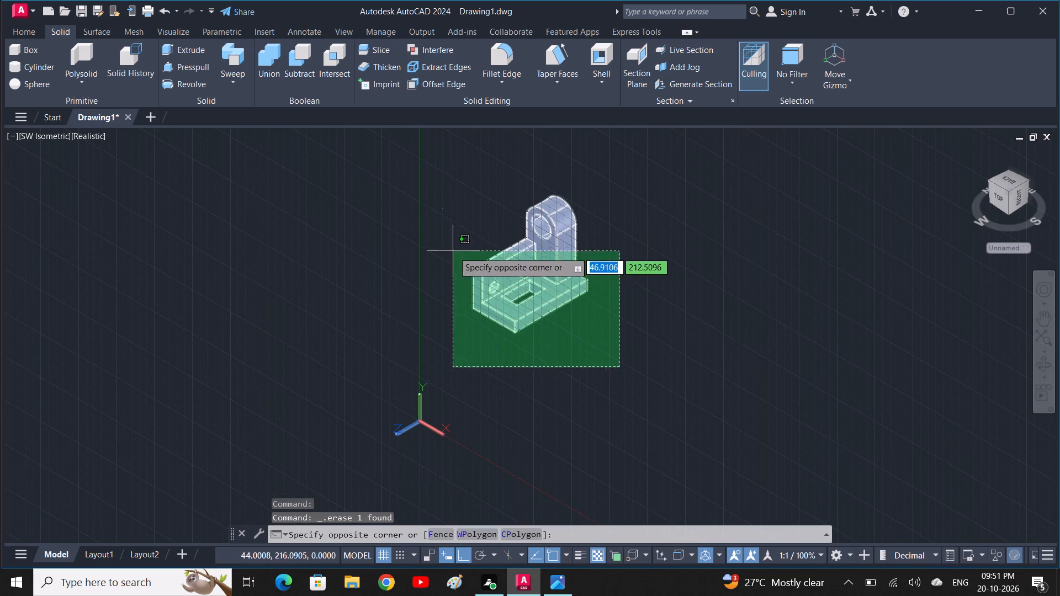
drag(529, 288, 802, 263)
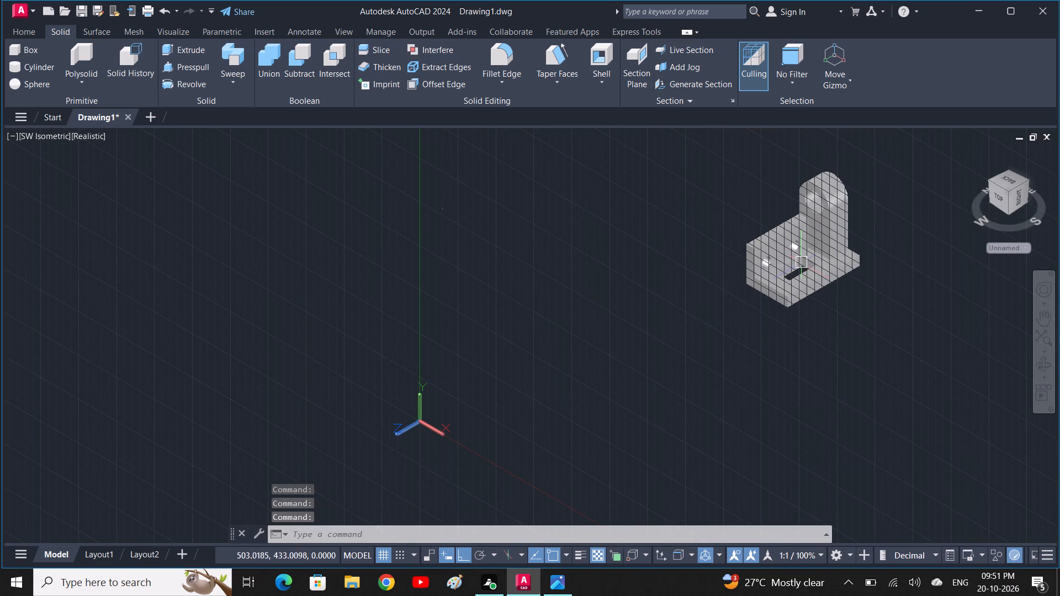
drag(794, 268, 590, 308)
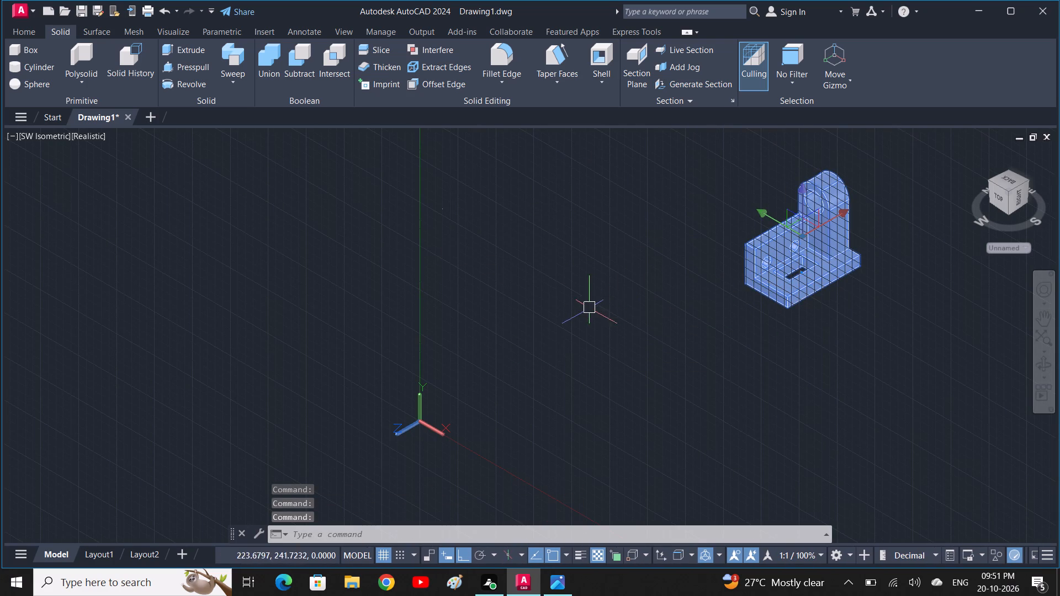
scroll(649, 313, down, 2)
middle_drag(700, 342, 555, 382)
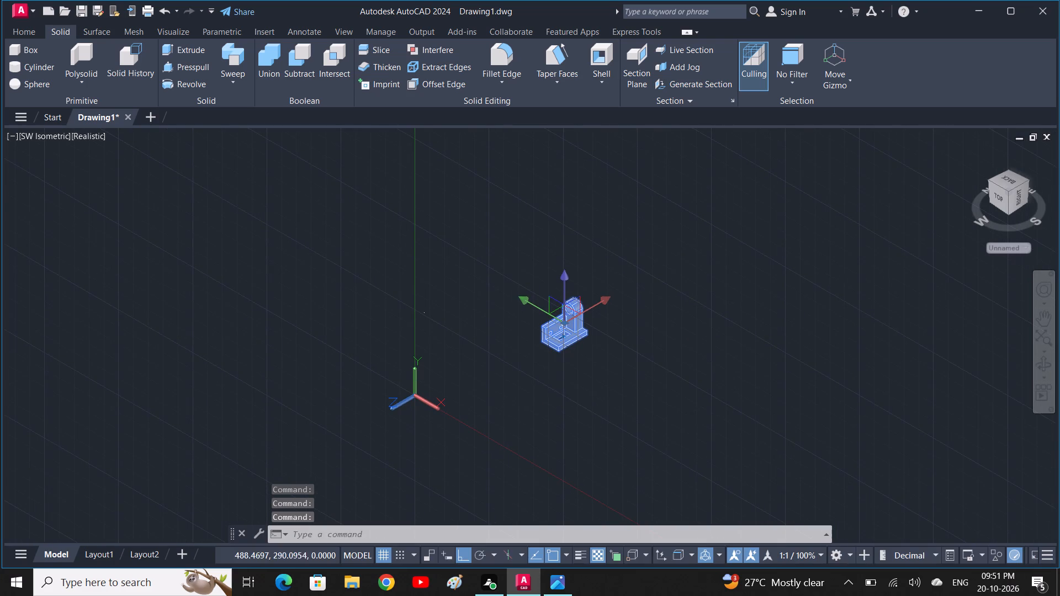
key(Escape)
Examine the bracket solid up close, including its base plate, holes and upright, and as a whole.
scroll(590, 366, up, 3)
middle_drag(577, 352, 591, 464)
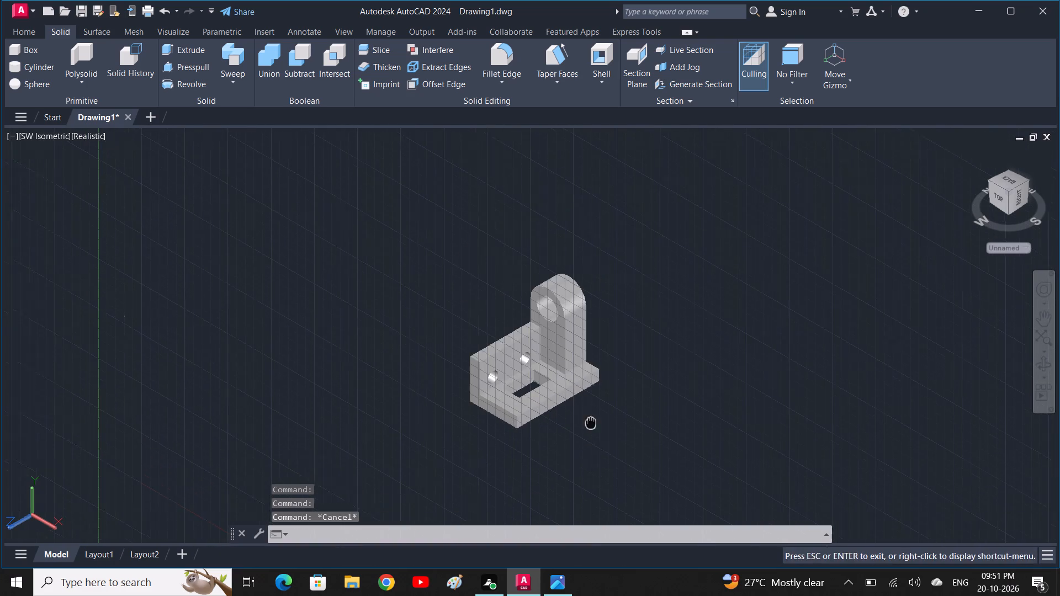
middle_drag(591, 464, 588, 485)
scroll(607, 446, up, 2)
middle_drag(582, 444, 585, 423)
scroll(558, 406, up, 2)
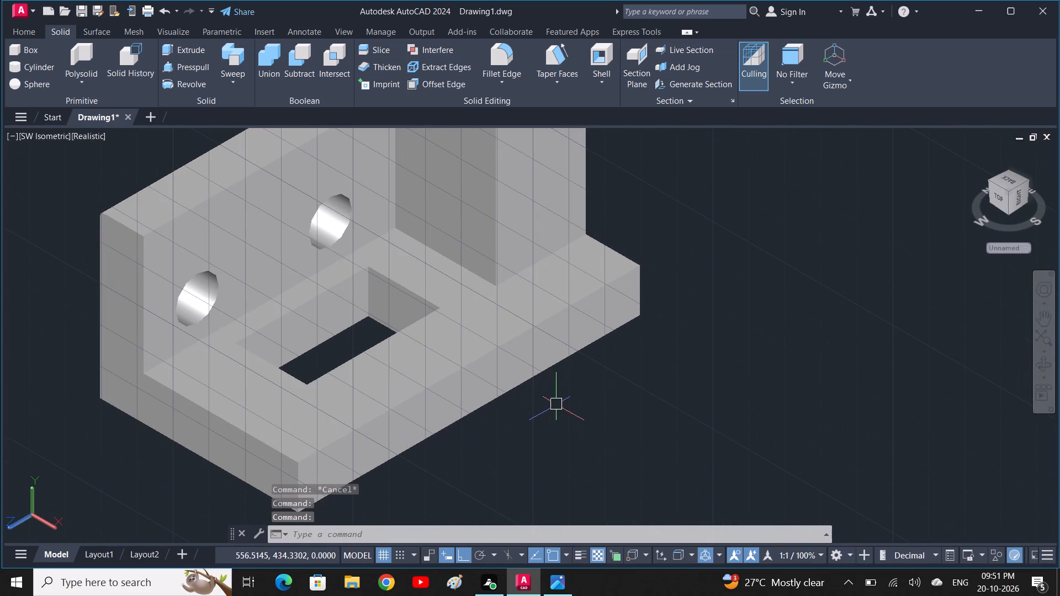
scroll(536, 422, down, 2)
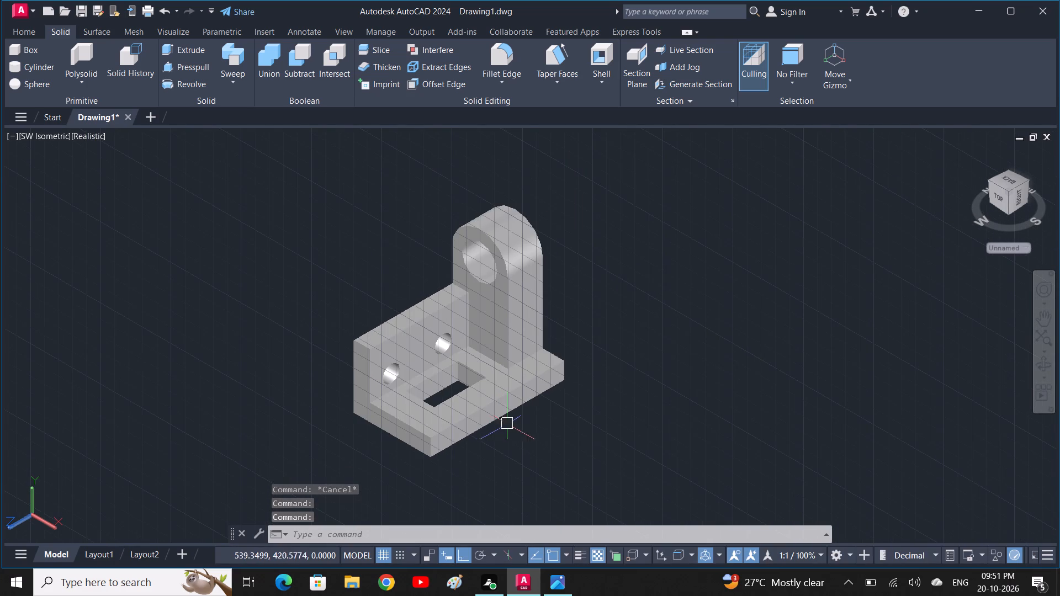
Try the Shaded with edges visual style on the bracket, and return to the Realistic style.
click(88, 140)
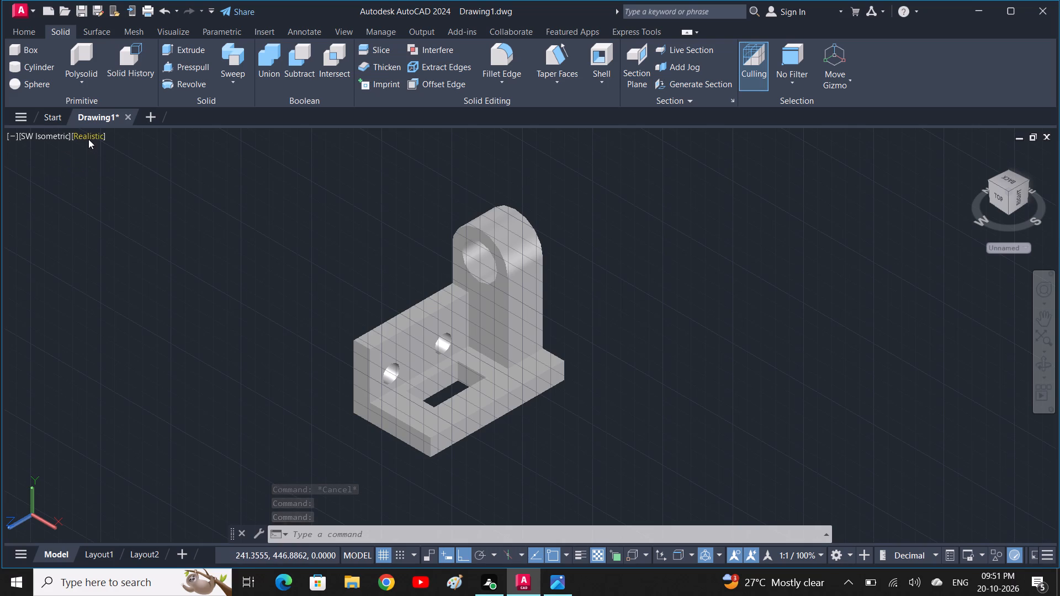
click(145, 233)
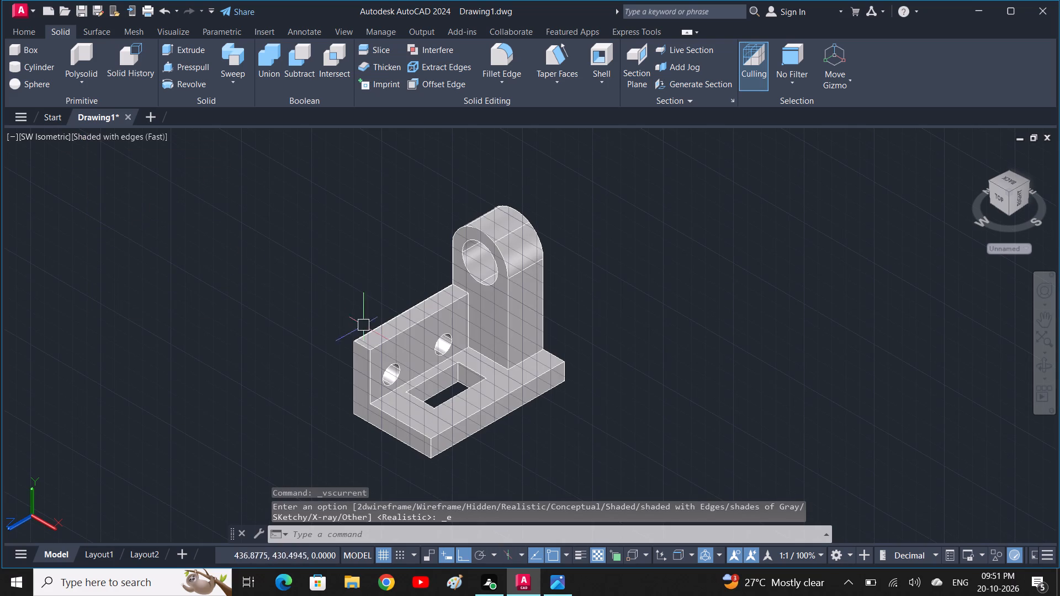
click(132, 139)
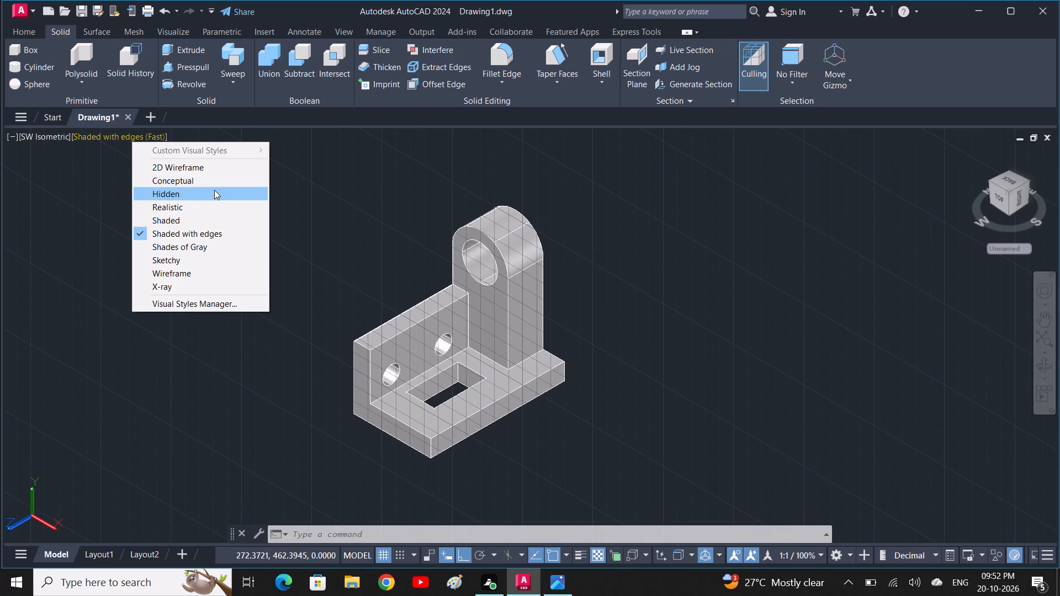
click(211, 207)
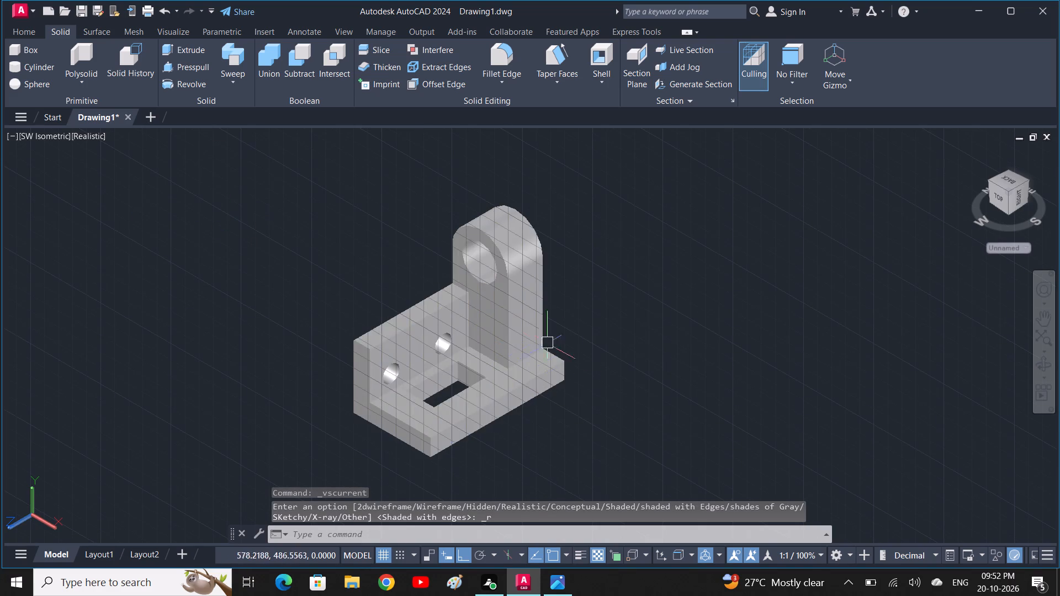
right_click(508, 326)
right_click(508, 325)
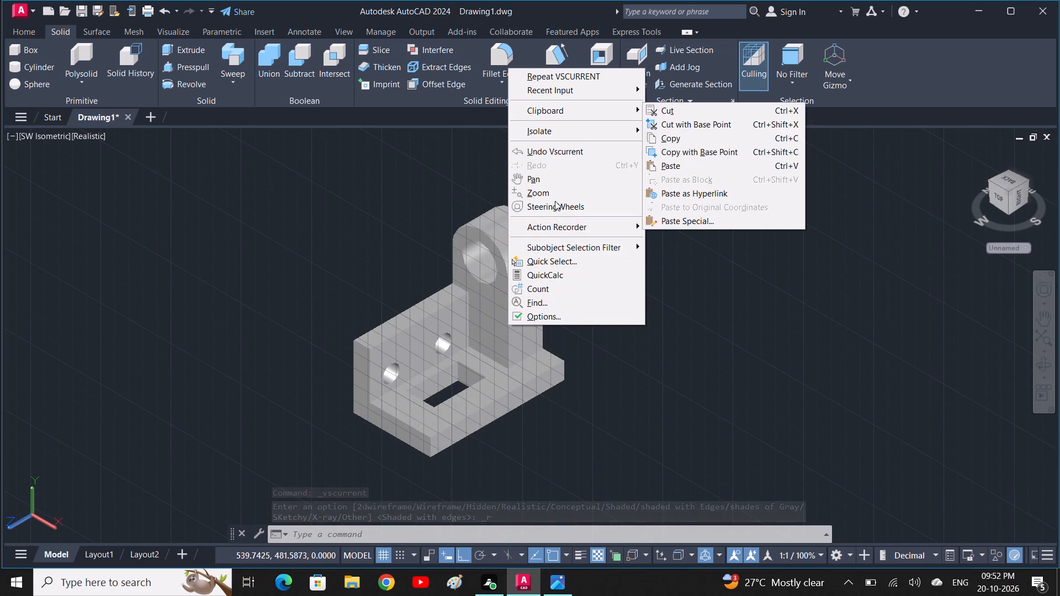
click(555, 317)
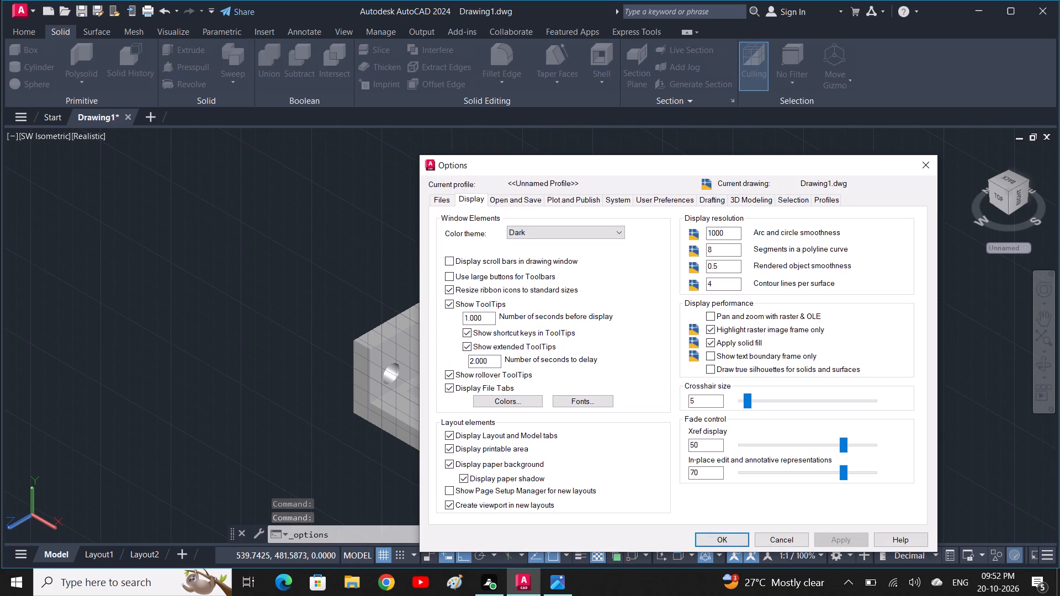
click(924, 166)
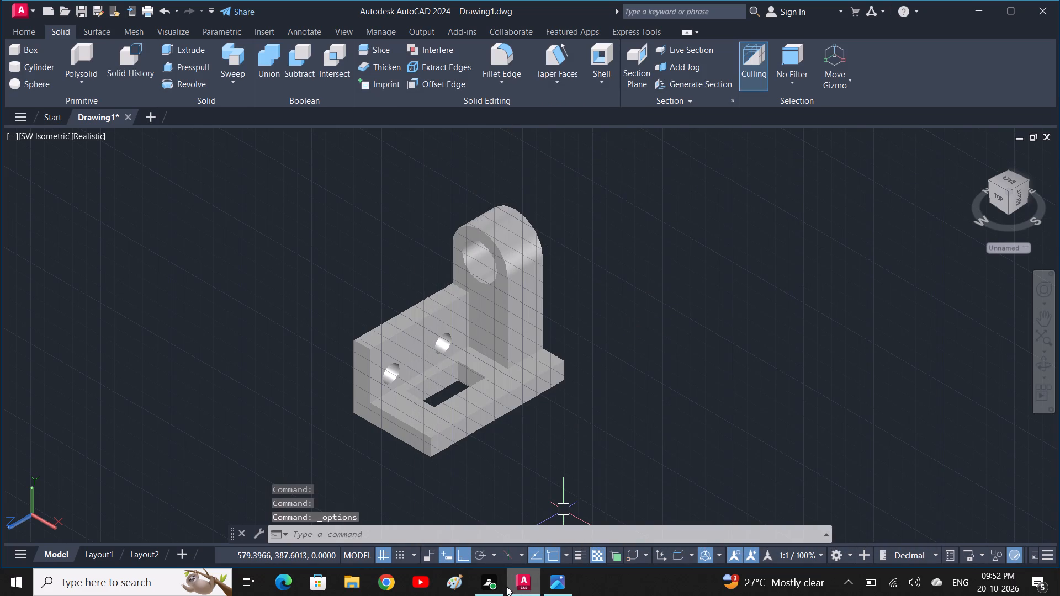
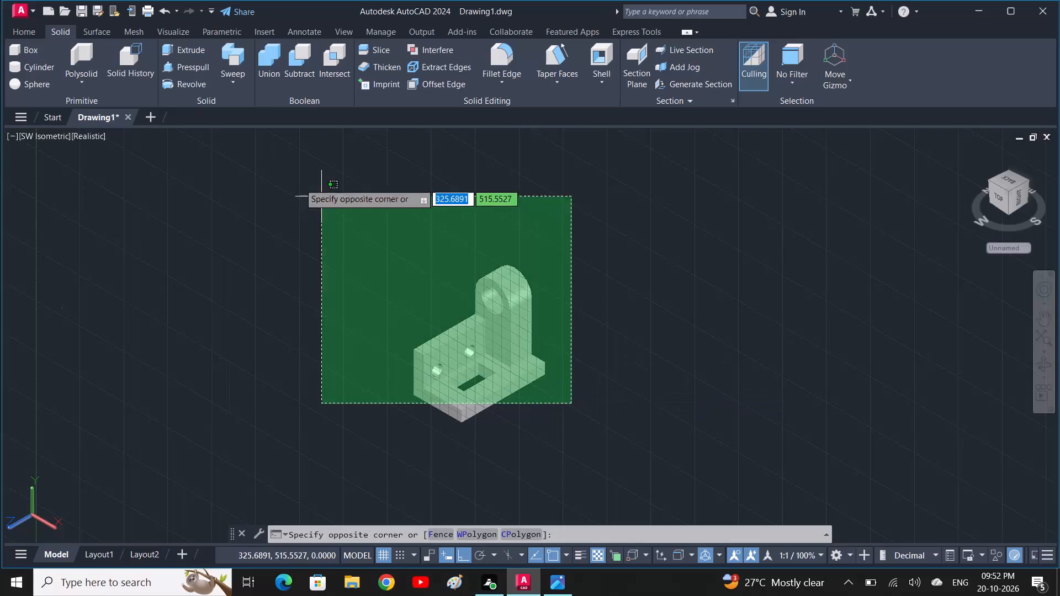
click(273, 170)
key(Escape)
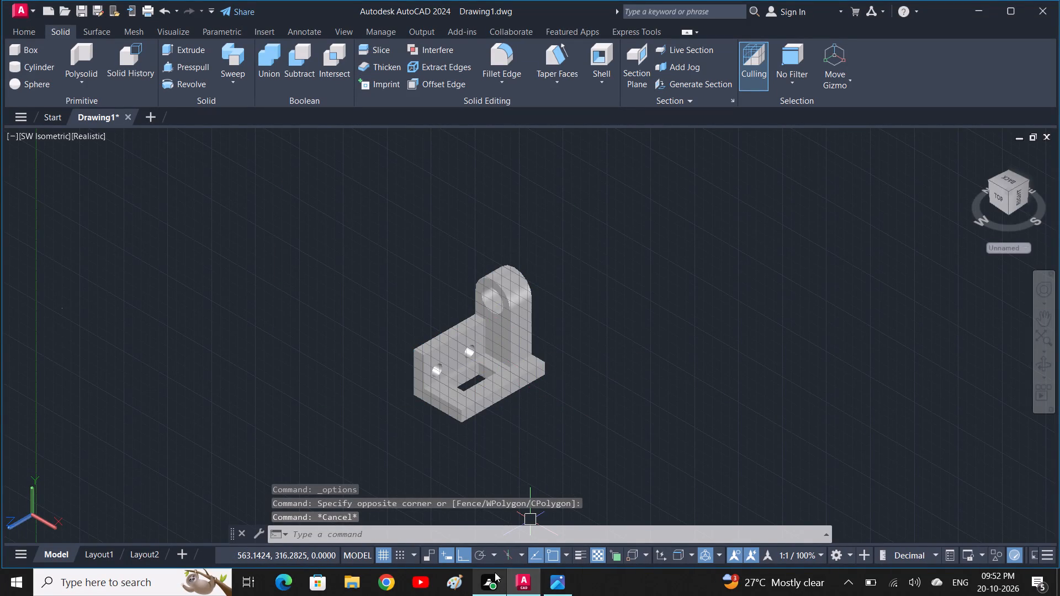
Save the bracket drawing in the Documents folder as Drawing 113 3D, in AutoCAD 2018 Drawing format, basing the name on Drawing 112 3D.
key(ctrl+s)
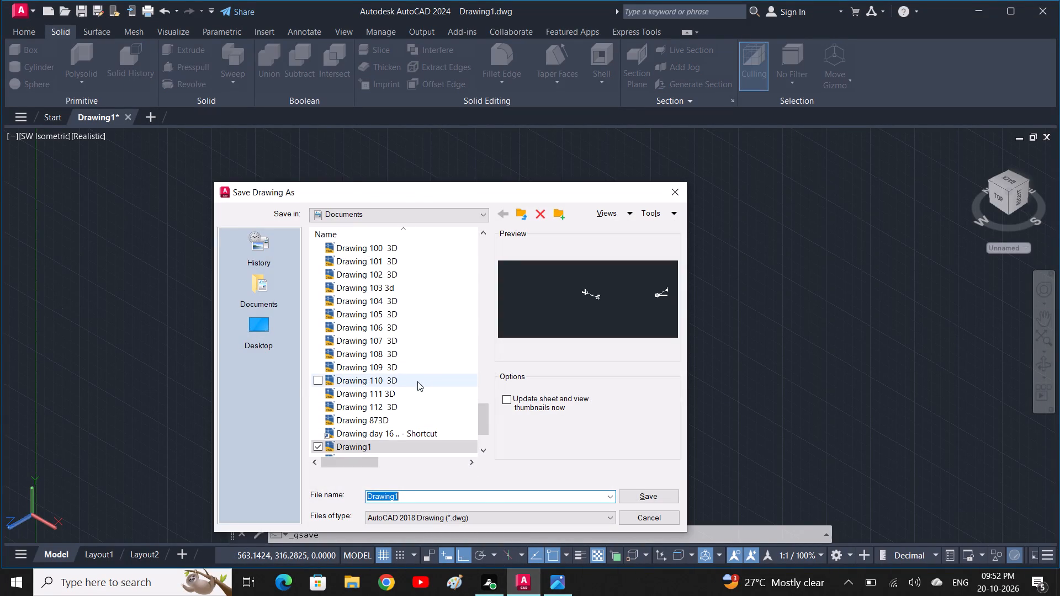
click(408, 402)
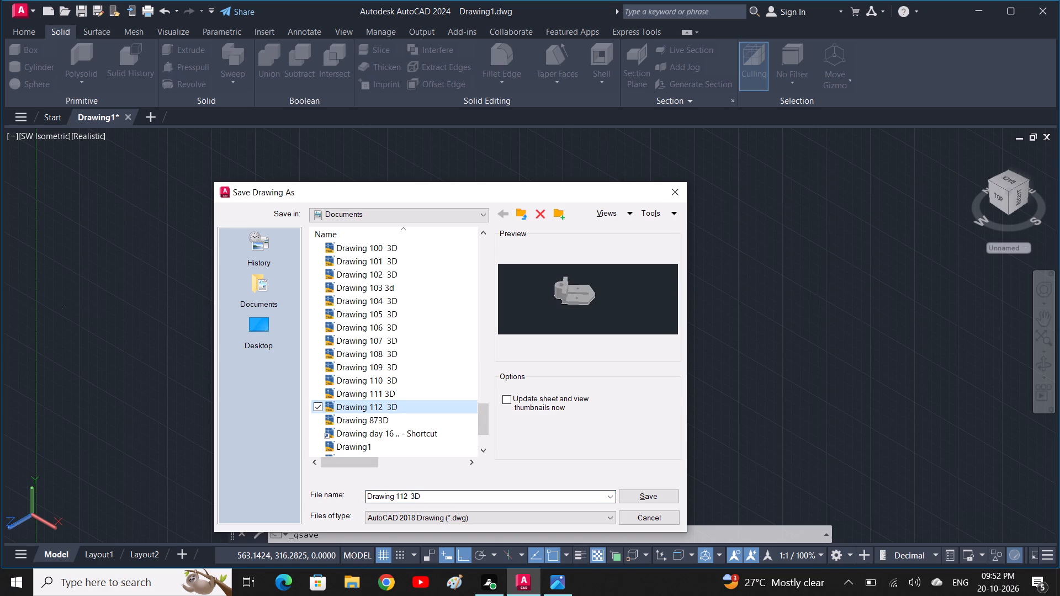
double_click(408, 493)
click(408, 493)
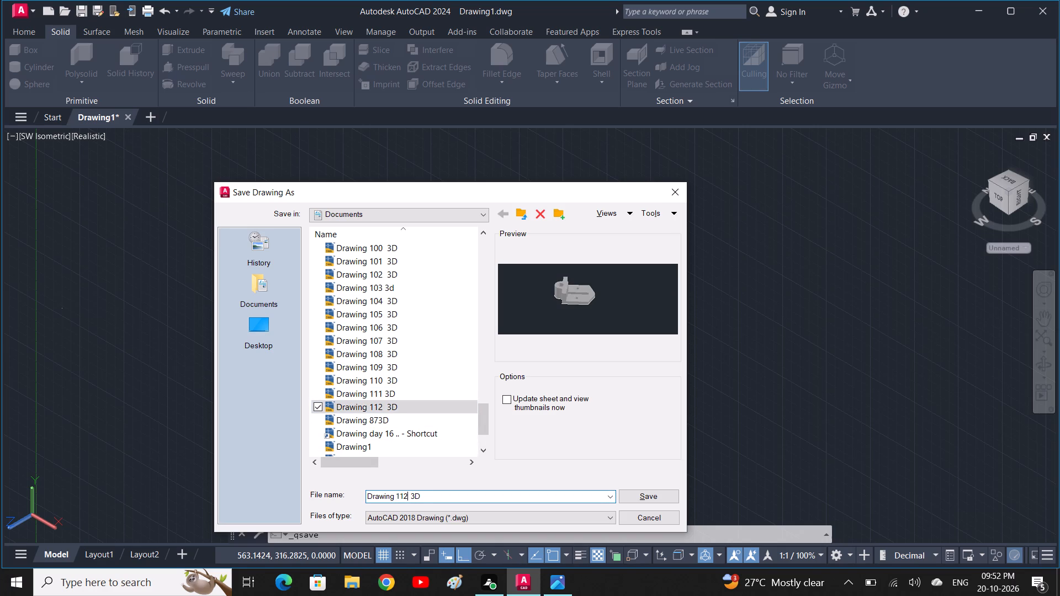
key(BackSpace)
key(3)
click(631, 496)
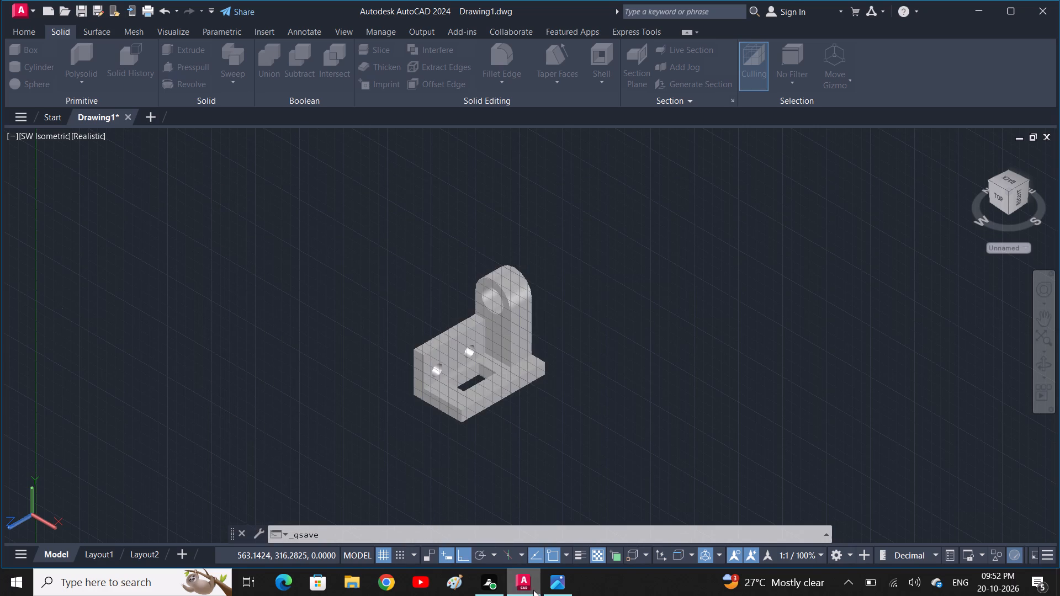